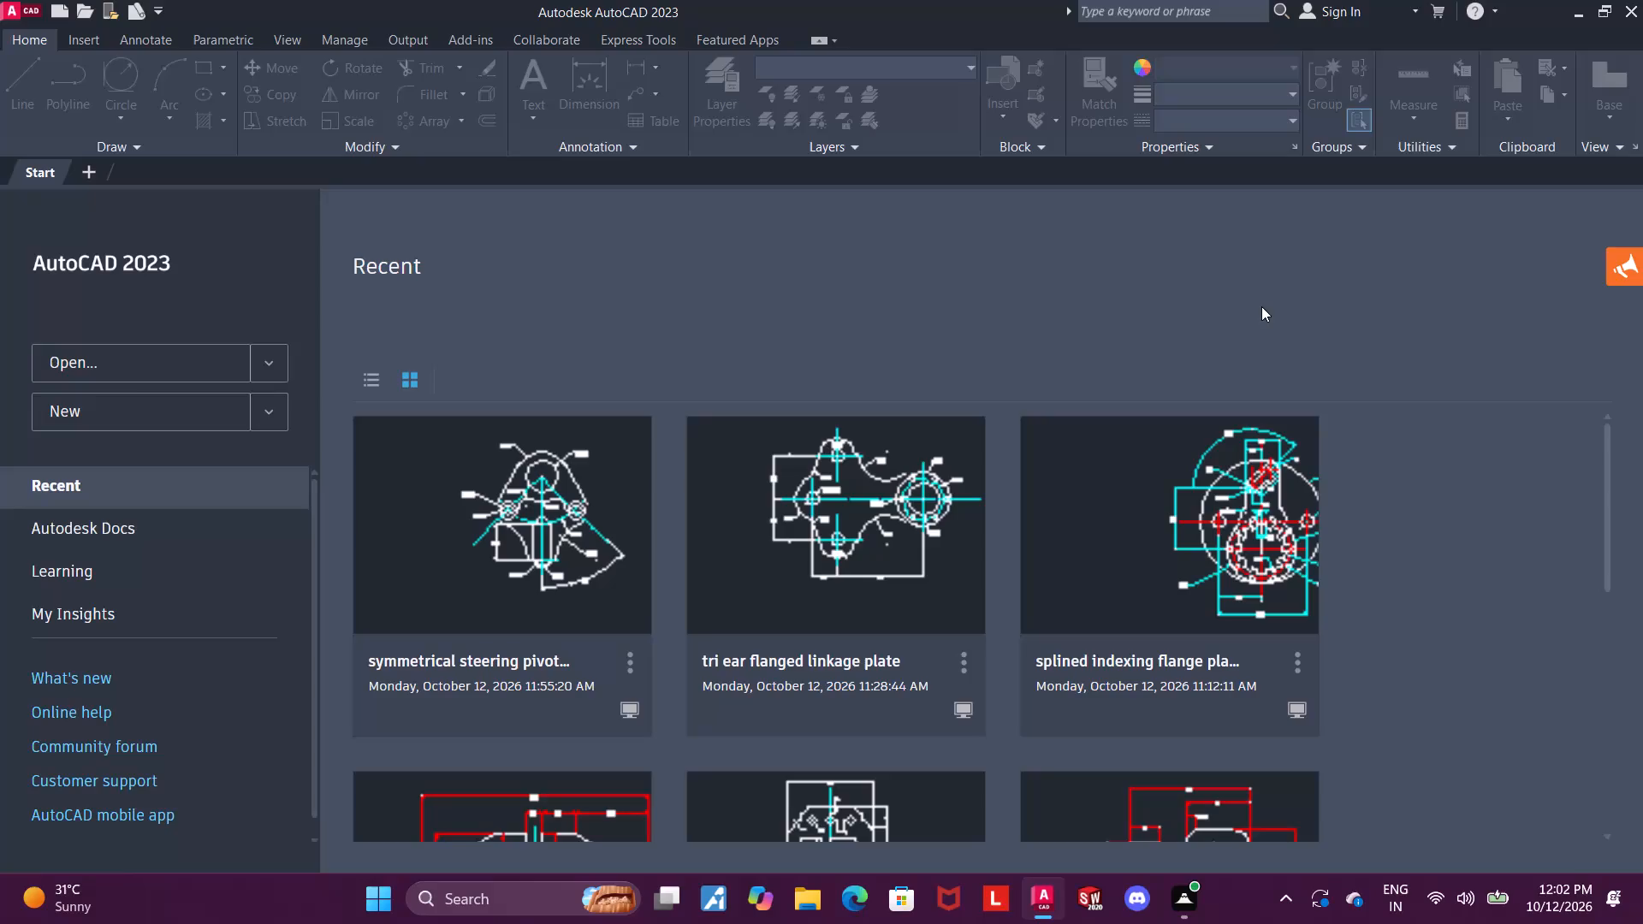
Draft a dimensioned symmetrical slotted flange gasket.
Create a new blank drawing.
{"action": "left_click", "coordinate": [144, 394]}
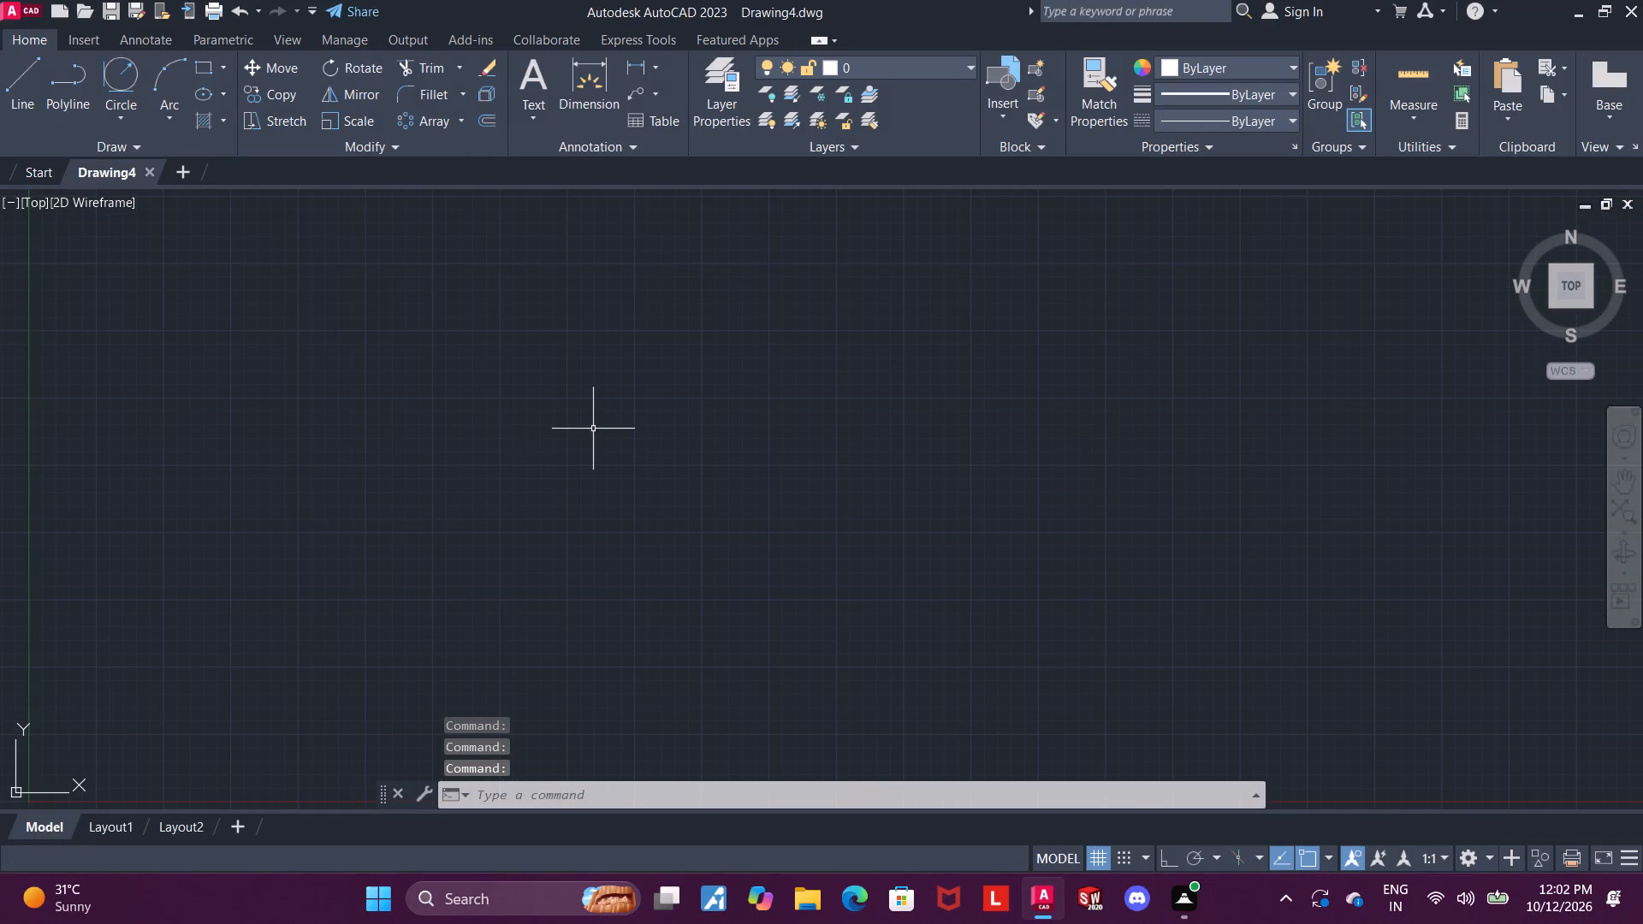
Turn on command log file recording with LOGFILEON.
{"action": "type", "text": "logfile"}
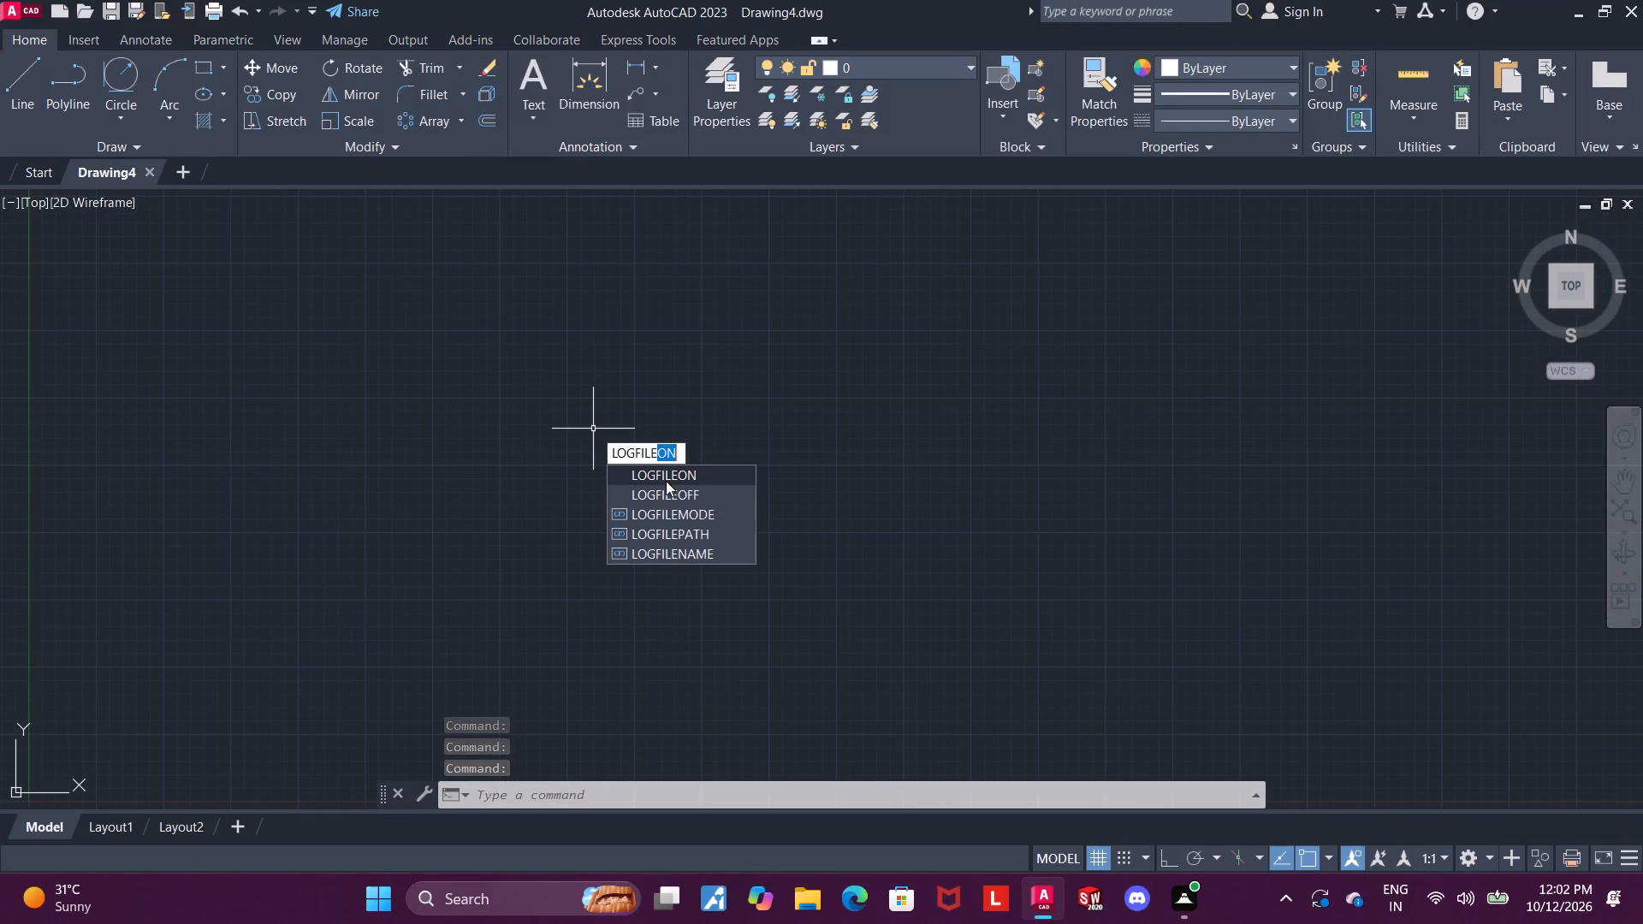
{"action": "left_click", "coordinate": [666, 481]}
{"action": "key", "text": "Return"}
{"action": "key", "text": "Return"}
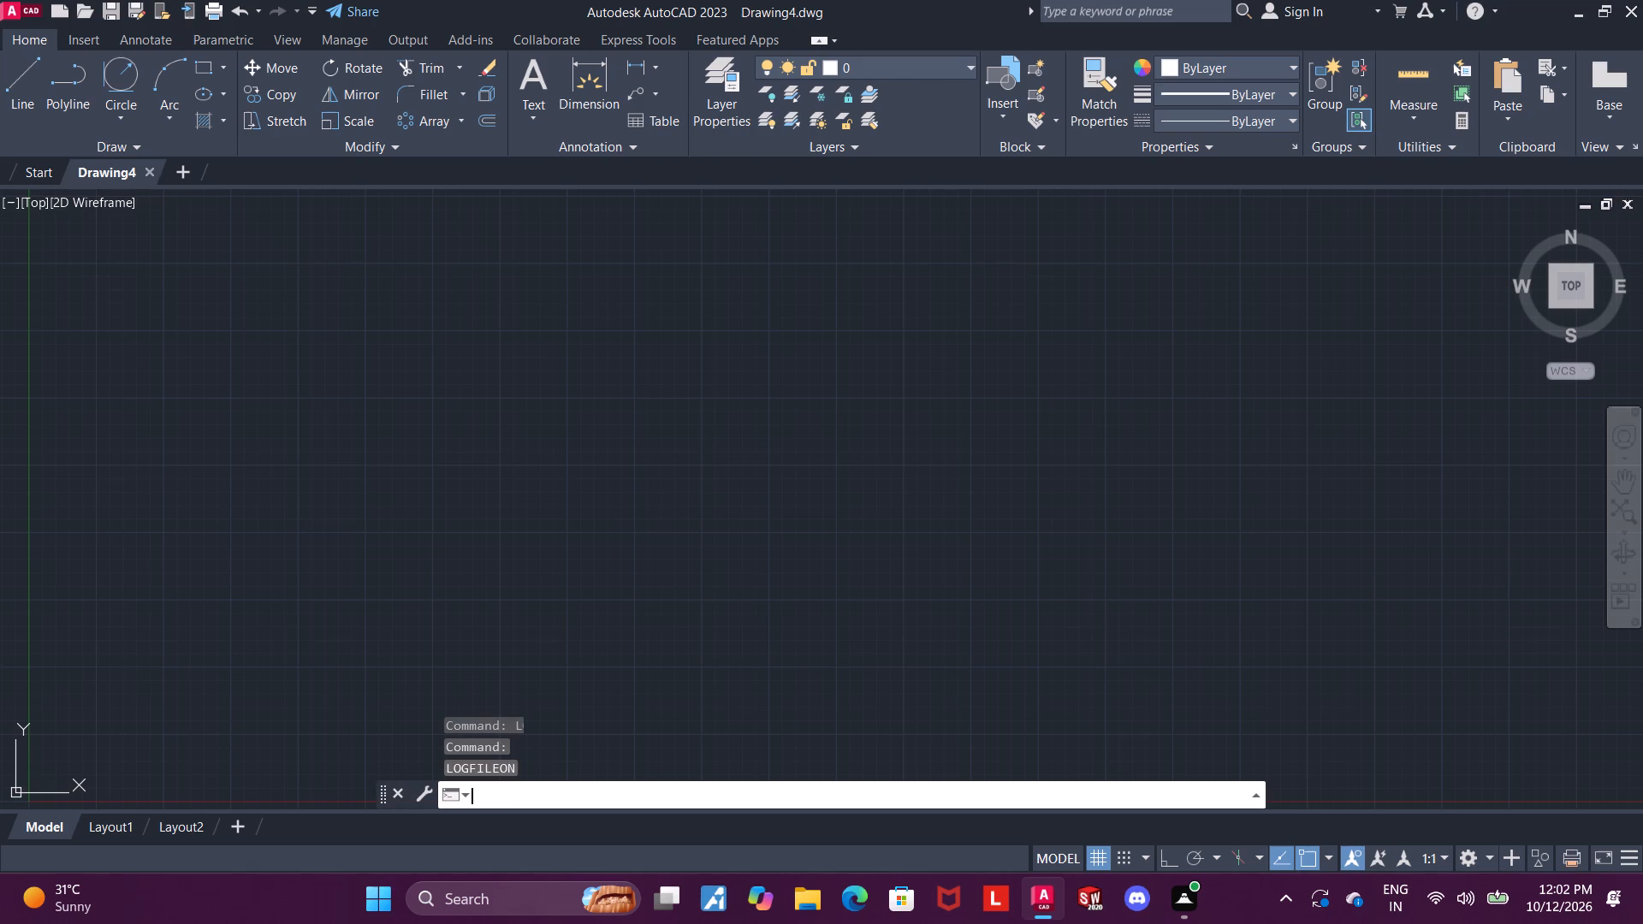
Set the model space limits from 0,0 to 100,100.
{"action": "type", "text": "limits"}
{"action": "key", "text": "Return"}
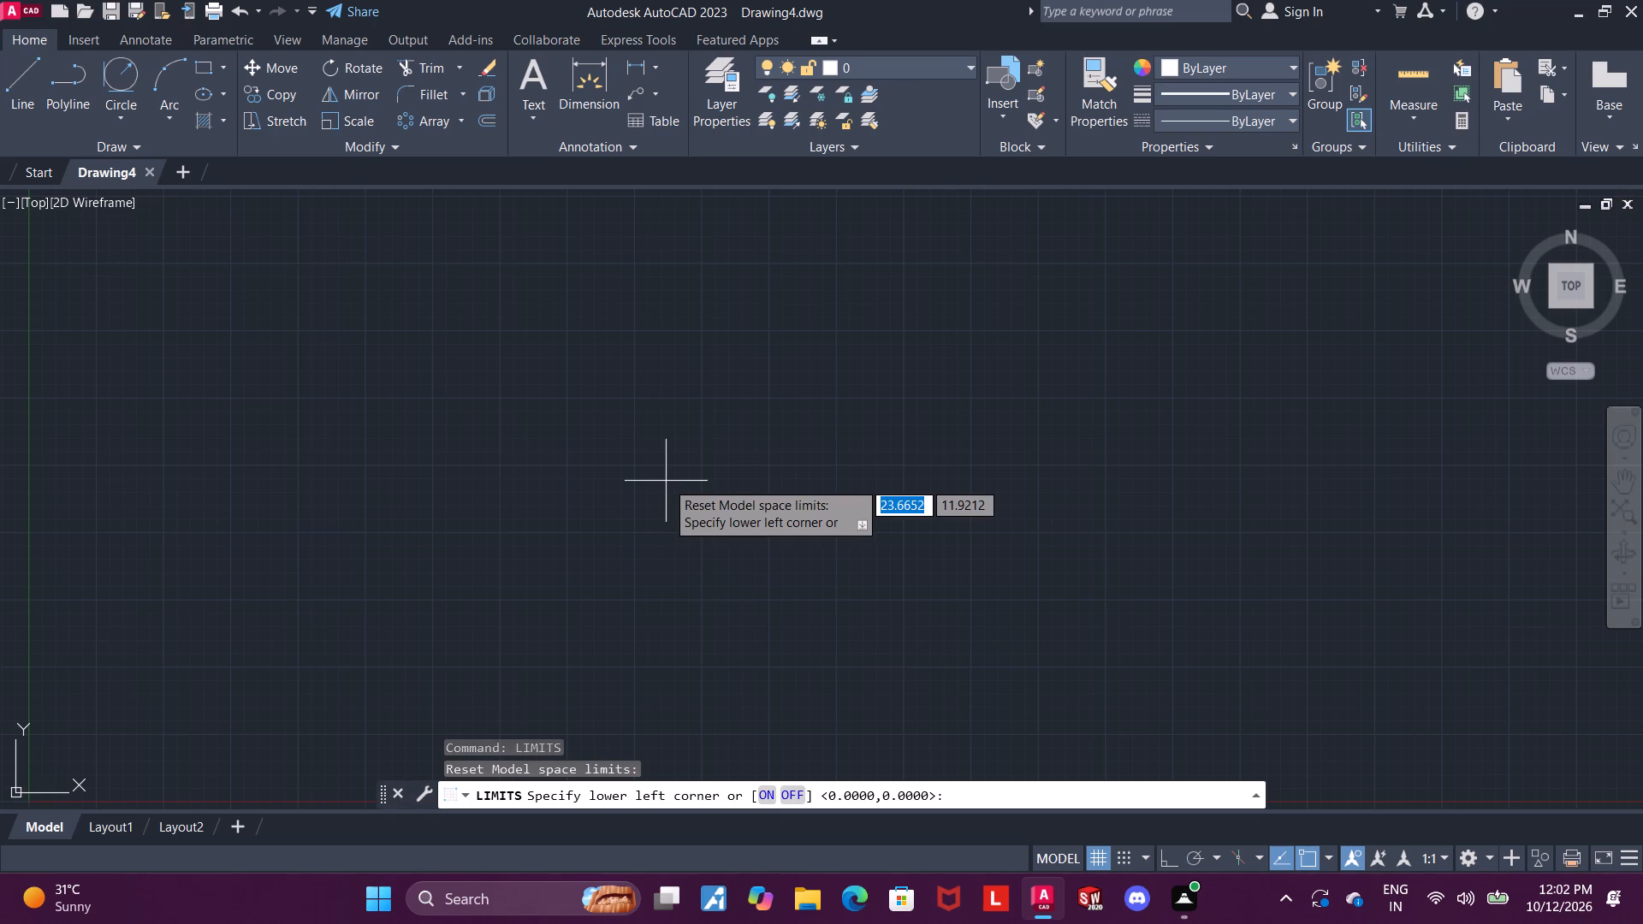
{"action": "type", "text": "0,0"}
{"action": "key", "text": "Return"}
{"action": "type", "text": "100,100"}
{"action": "key", "text": "Return"}
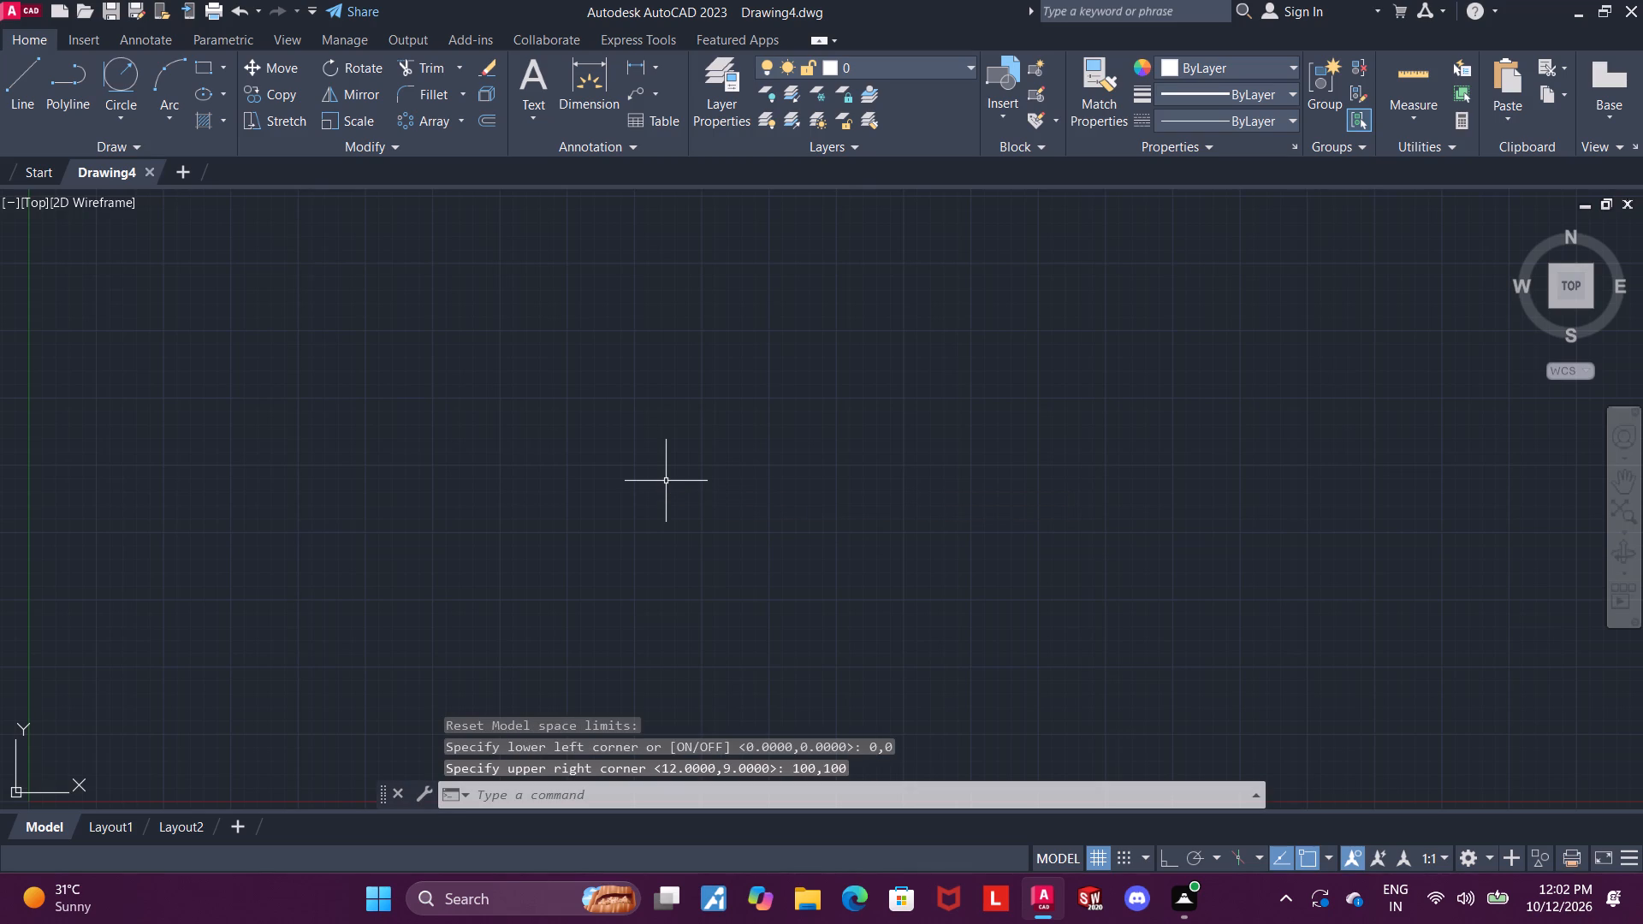
With Ortho on, draw a horizontal line 20 units to the left and a vertical line 40 units up from its end.
{"action": "scroll", "coordinate": [670, 477], "scroll_direction": "down", "scroll_amount": 2}
{"action": "middle_click_drag", "start_coordinate": [847, 472], "coordinate": [518, 572]}
{"action": "scroll", "coordinate": [737, 491], "scroll_direction": "down", "scroll_amount": 2}
{"action": "middle_click_drag", "start_coordinate": [1361, 490], "coordinate": [1136, 554]}
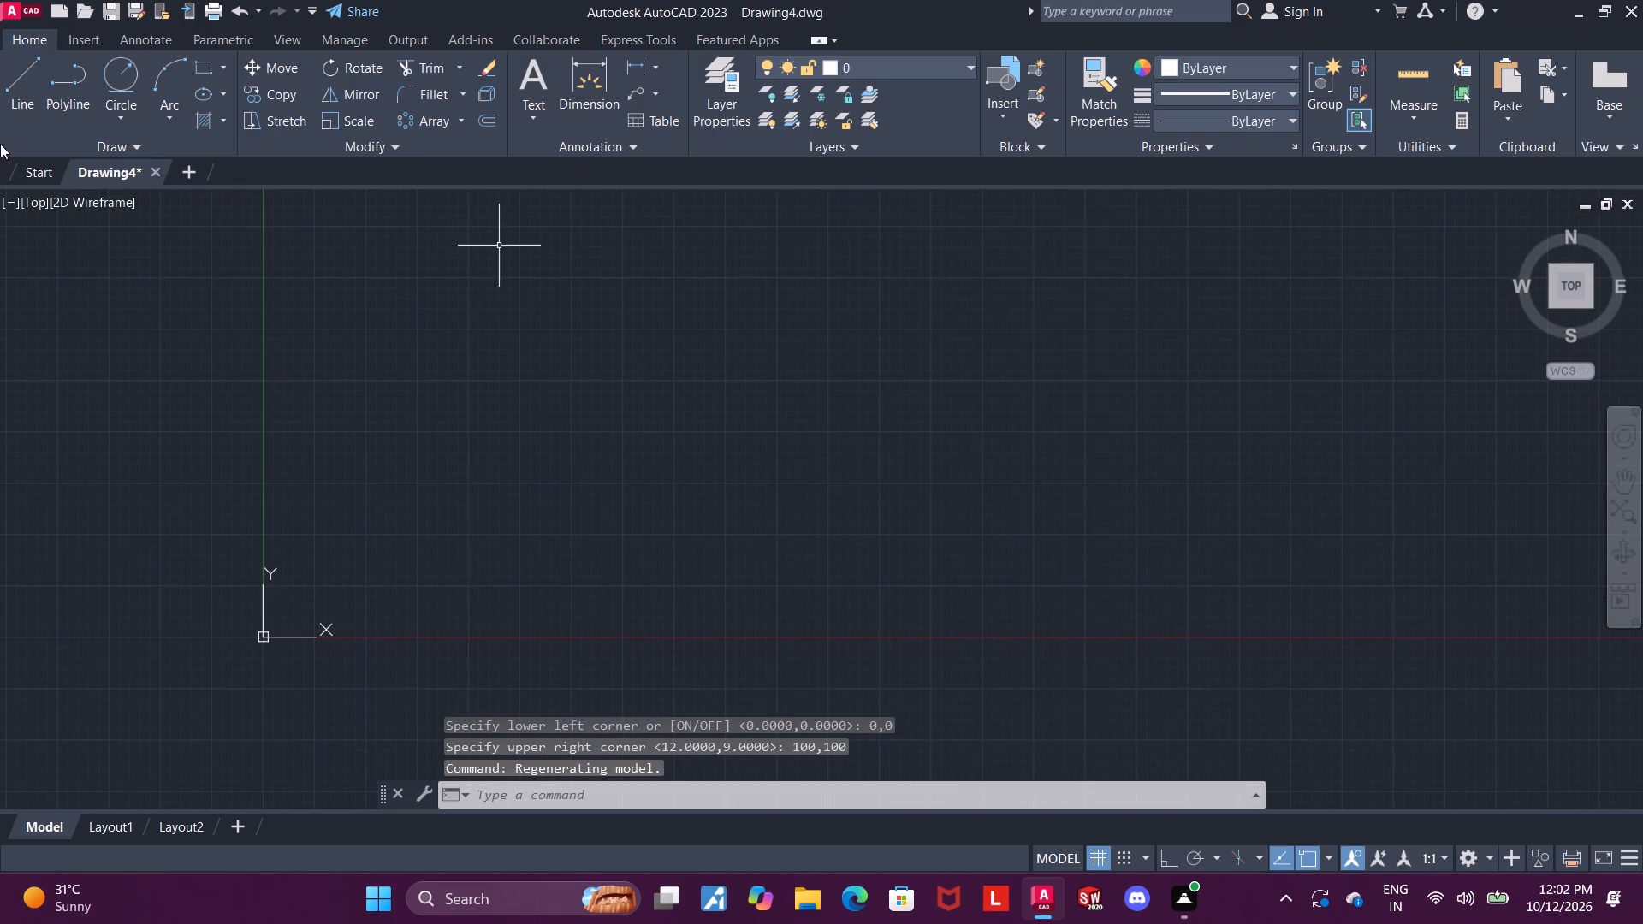
{"action": "left_click", "coordinate": [19, 98]}
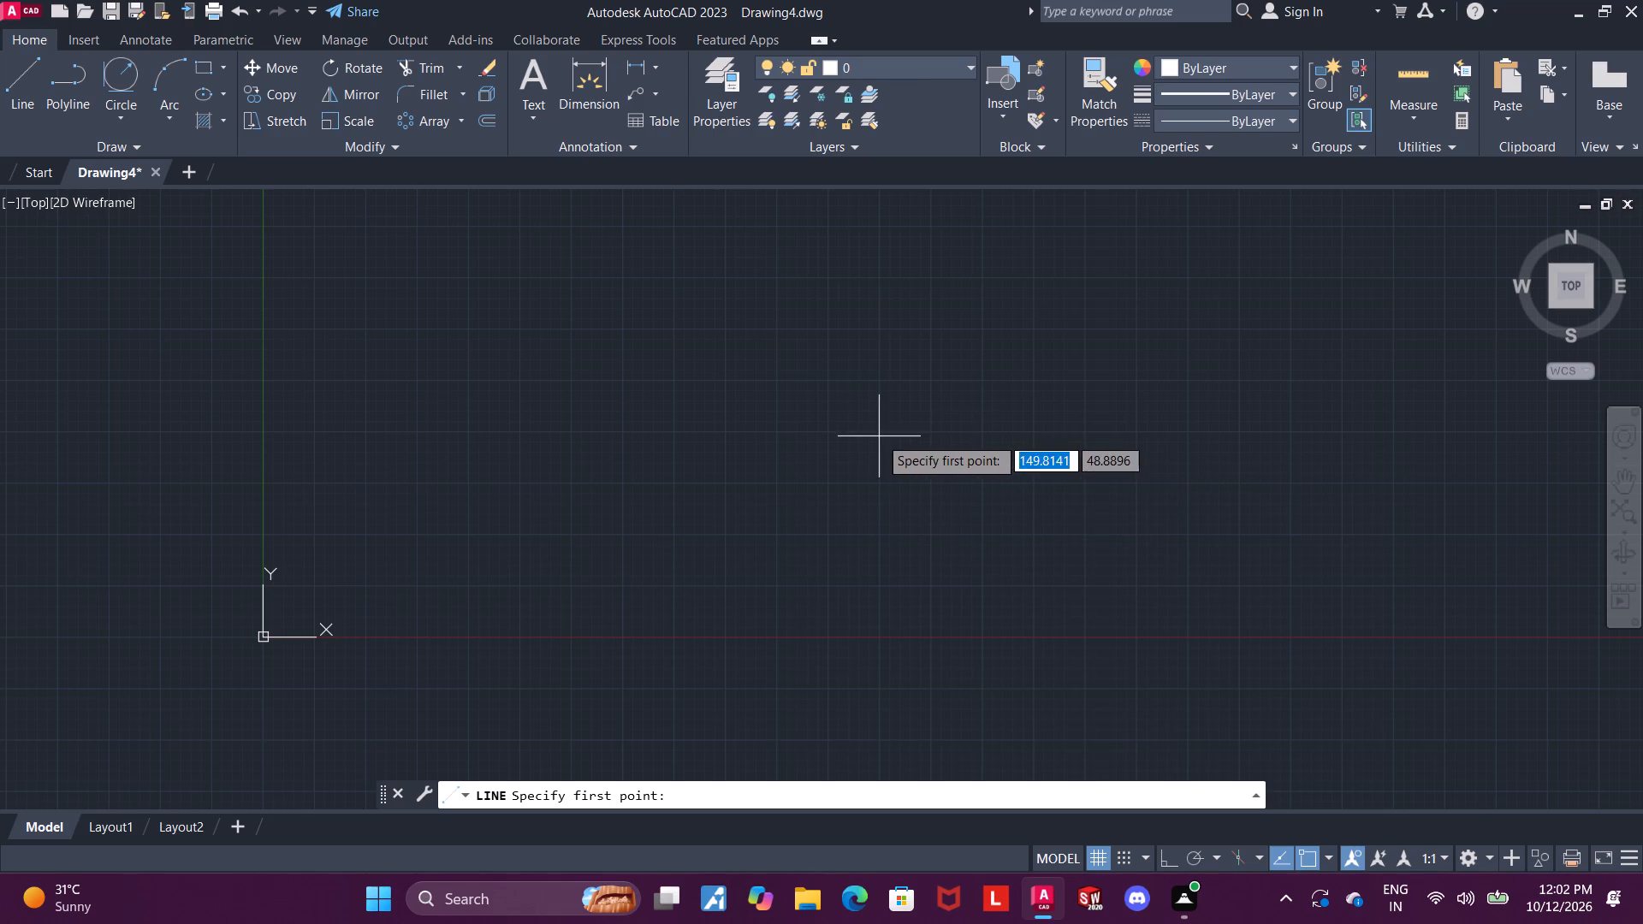
{"action": "left_click", "coordinate": [970, 454]}
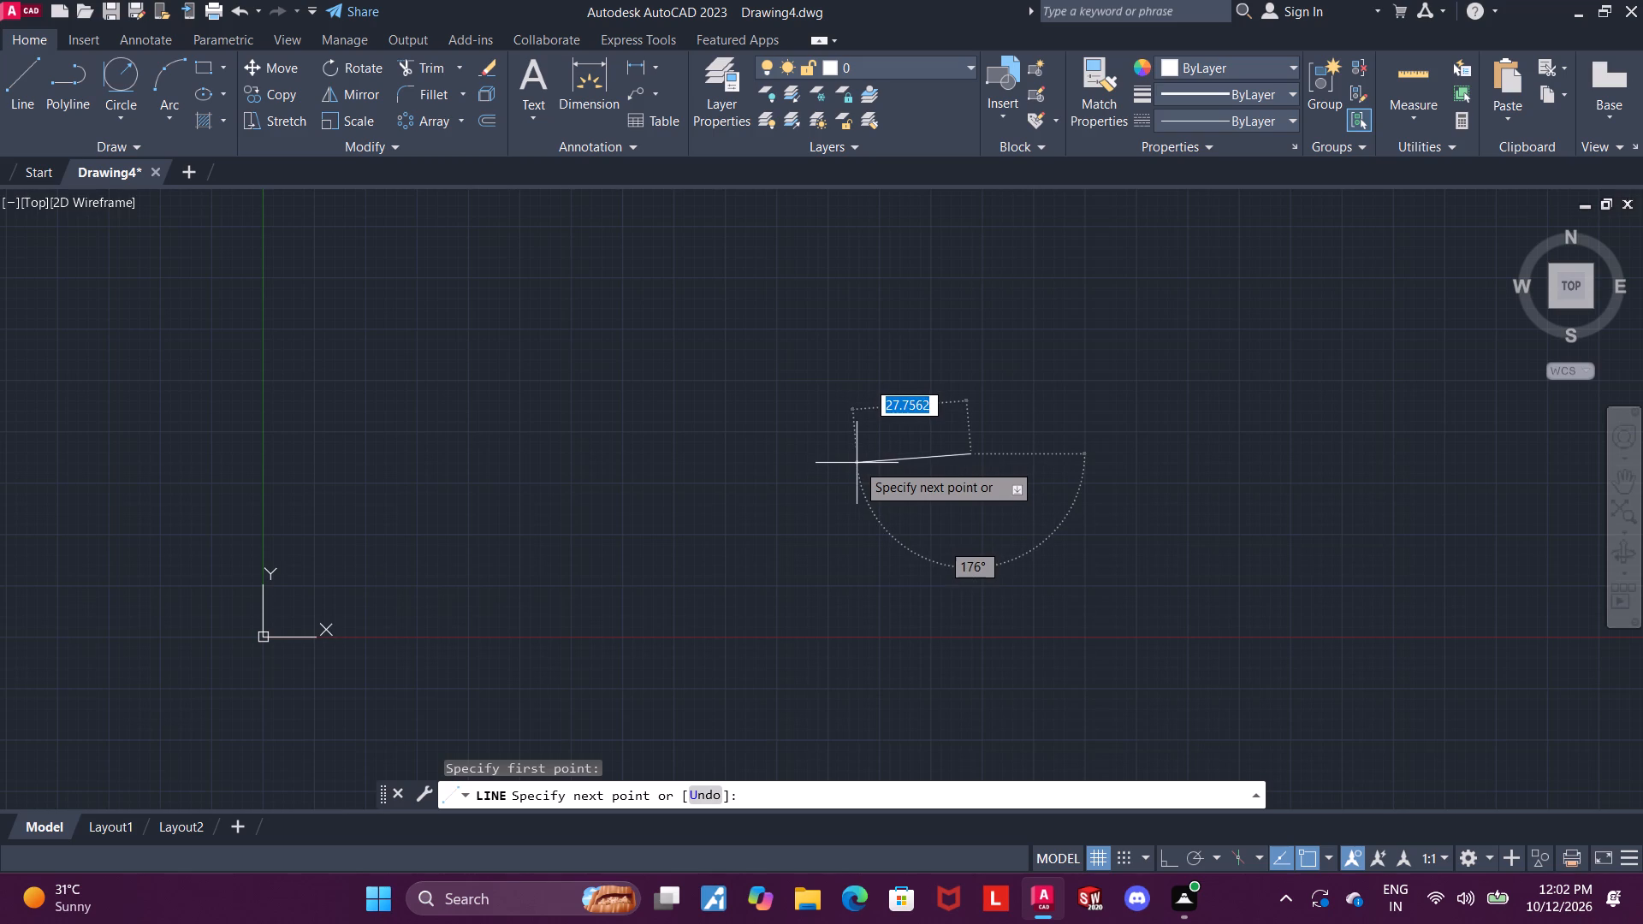
{"action": "key", "text": "F8"}
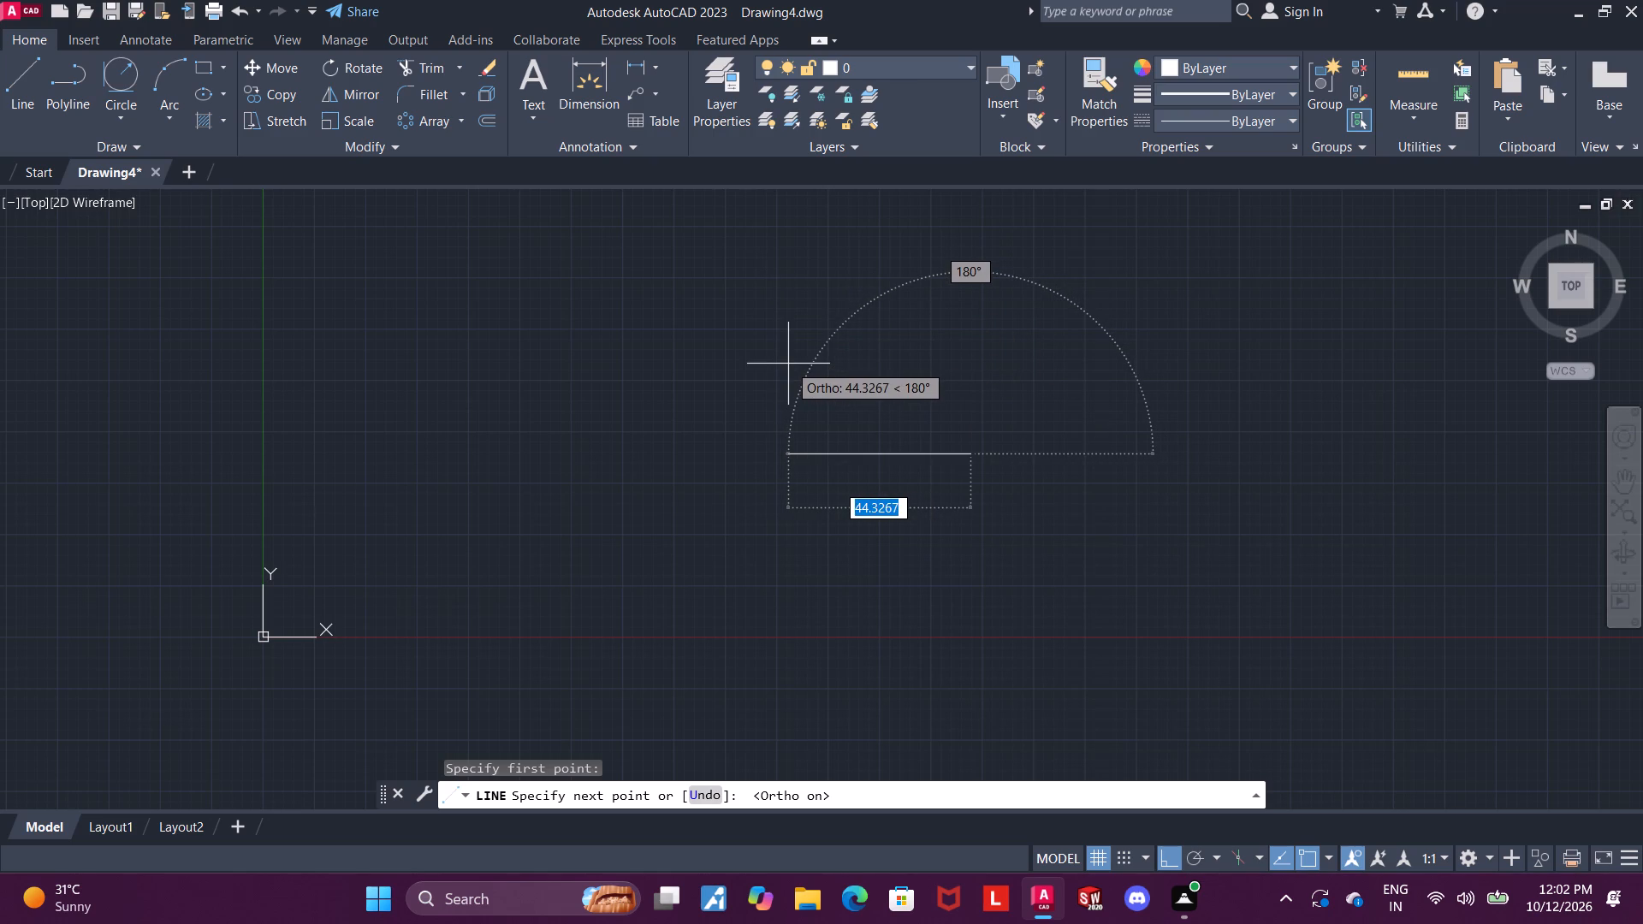
{"action": "key", "text": "2"}
{"action": "key", "text": "0"}
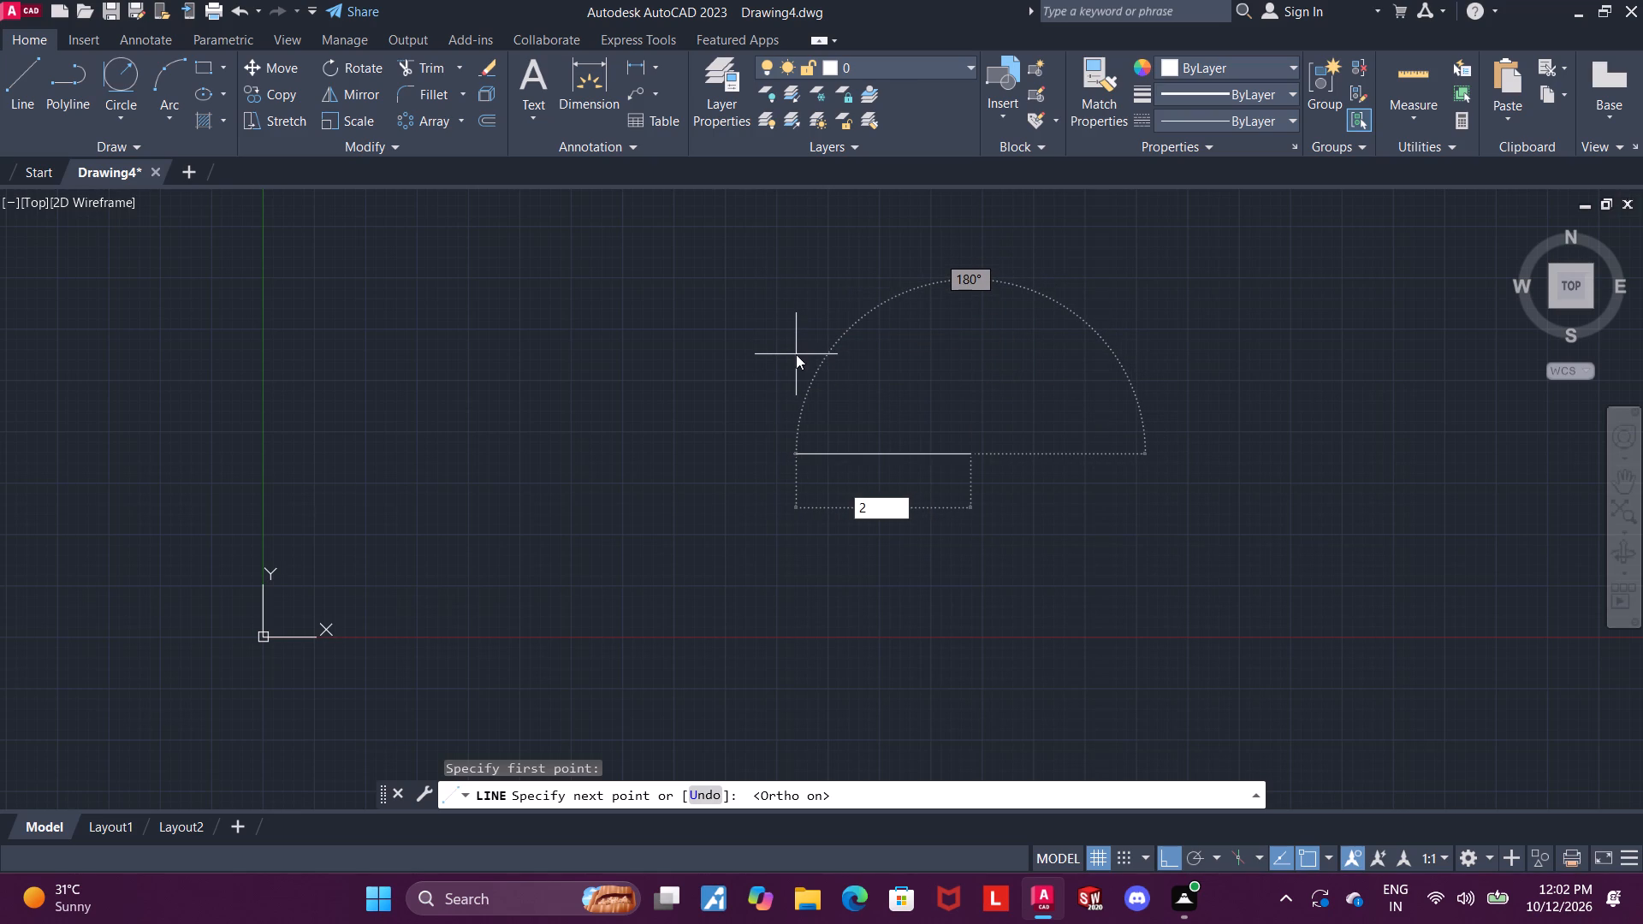
{"action": "key", "text": "Return"}
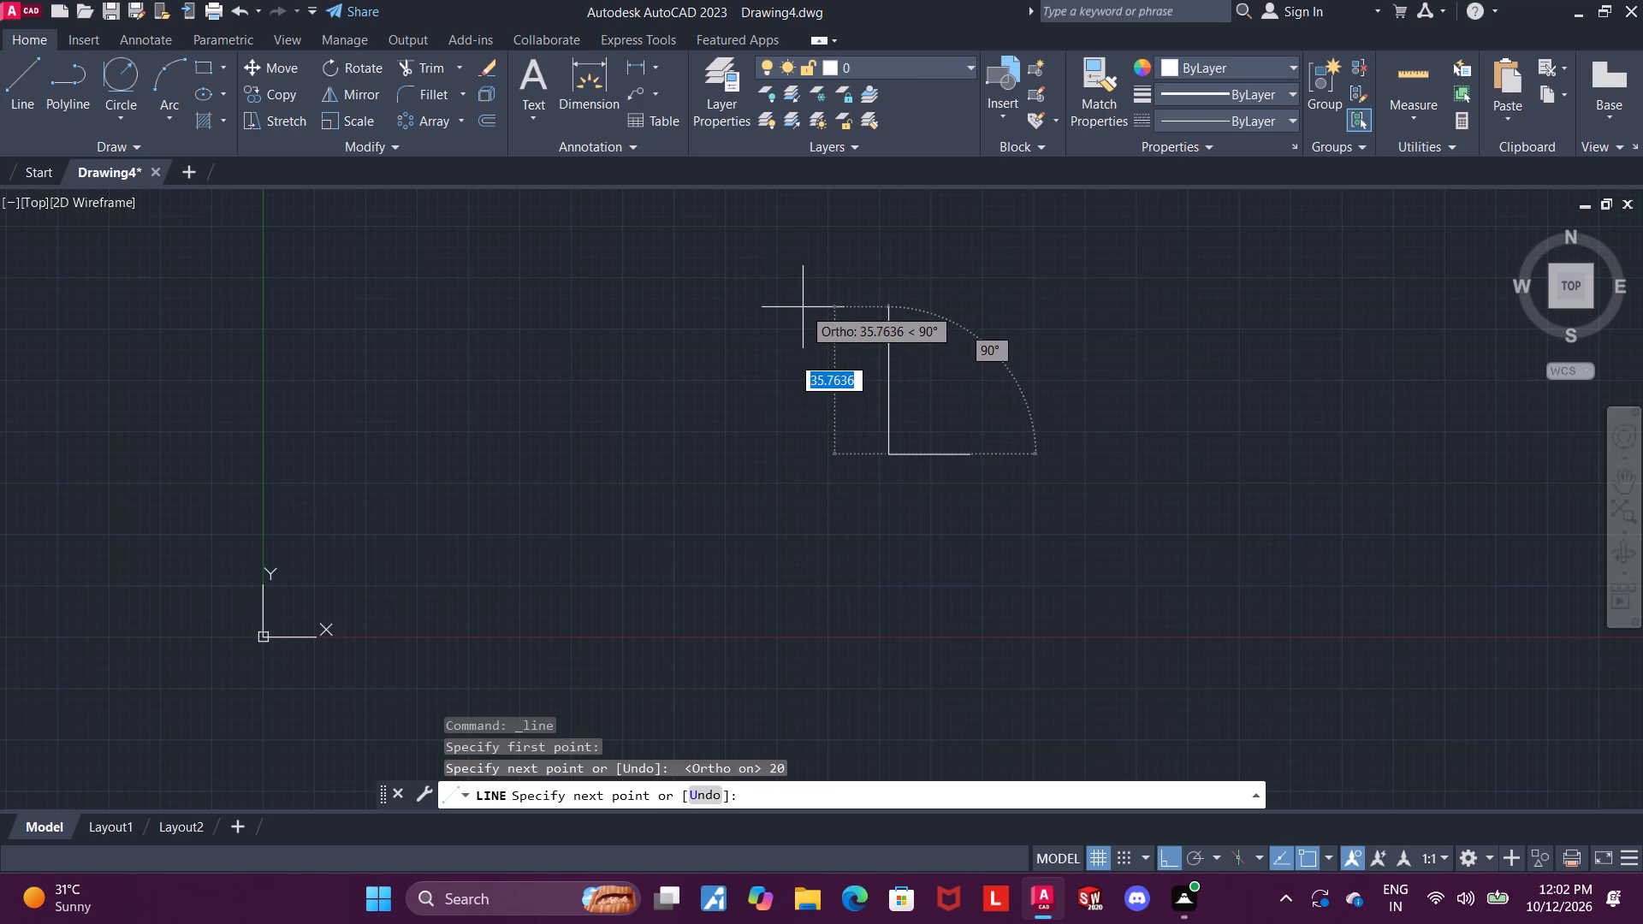
{"action": "type", "text": "40"}
{"action": "key", "text": "Return"}
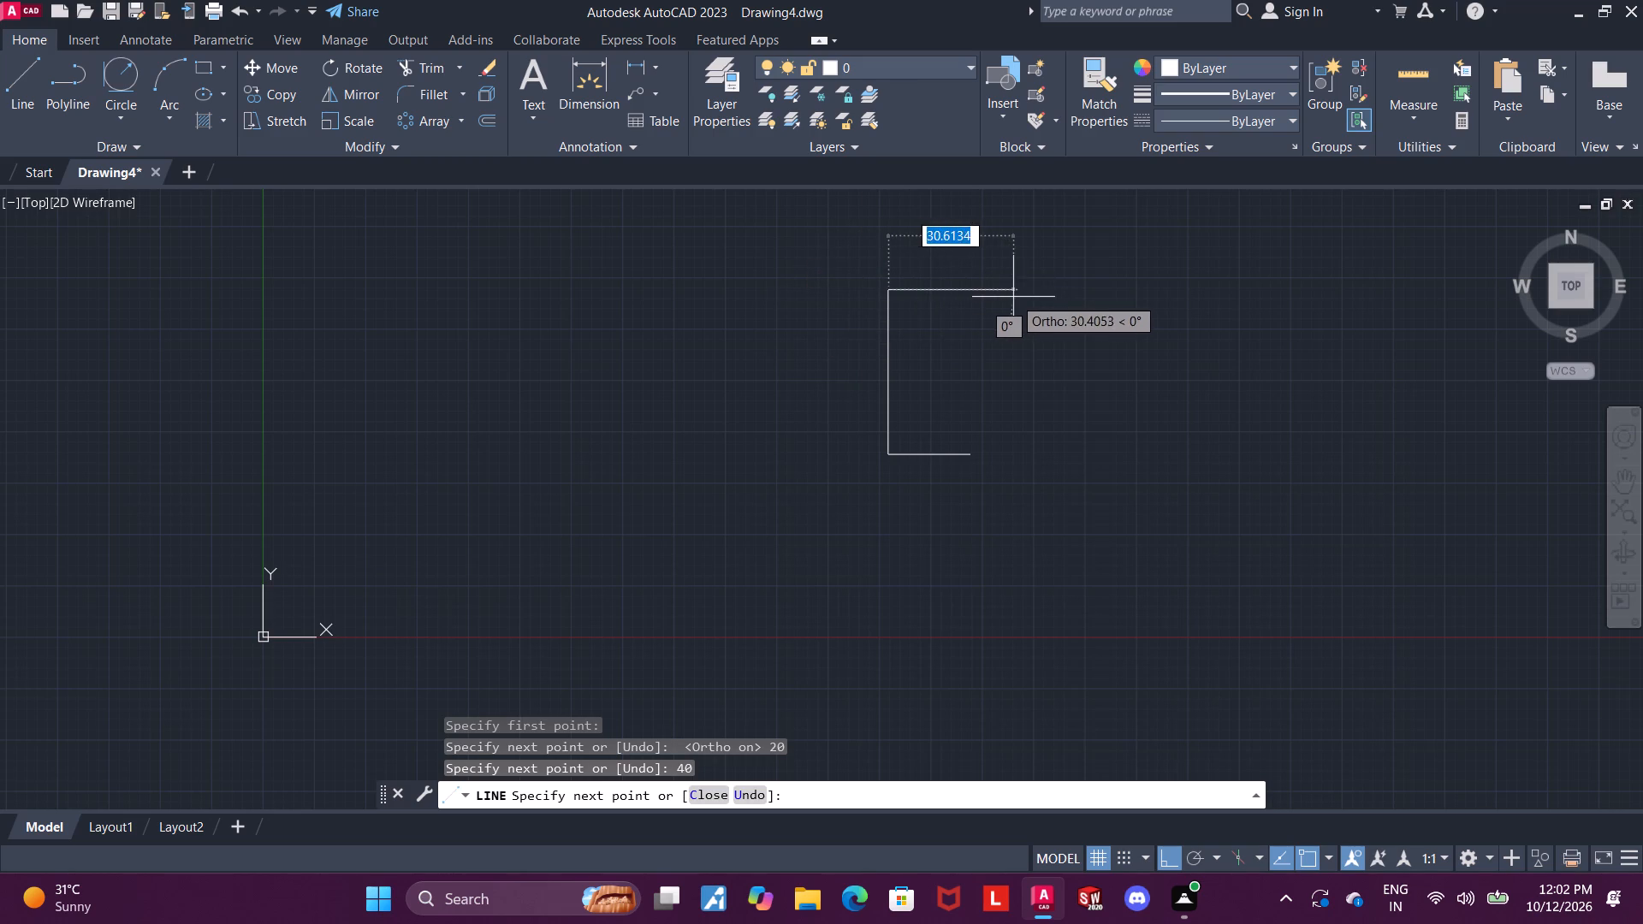
{"action": "scroll", "coordinate": [1014, 298], "scroll_direction": "down", "scroll_amount": 1}
{"action": "key", "text": "Escape"}
Draw a vertical line 100 units up from the free right end of the 20-unit horizontal line.
{"action": "middle_click_drag", "start_coordinate": [1082, 297], "coordinate": [814, 418]}
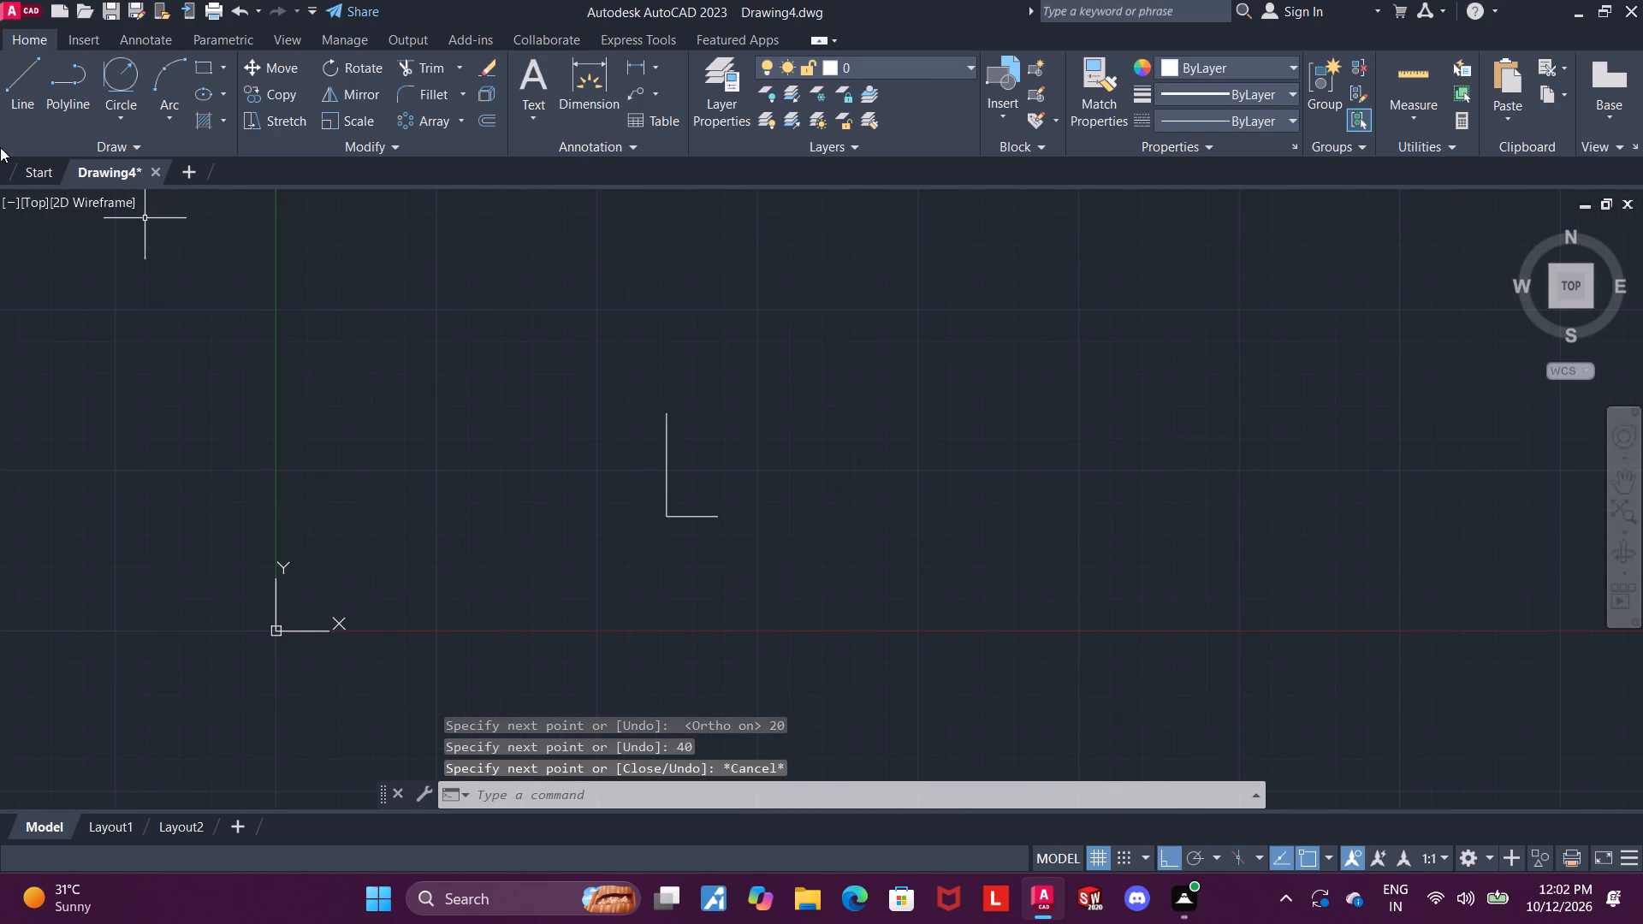
{"action": "left_click", "coordinate": [3, 70]}
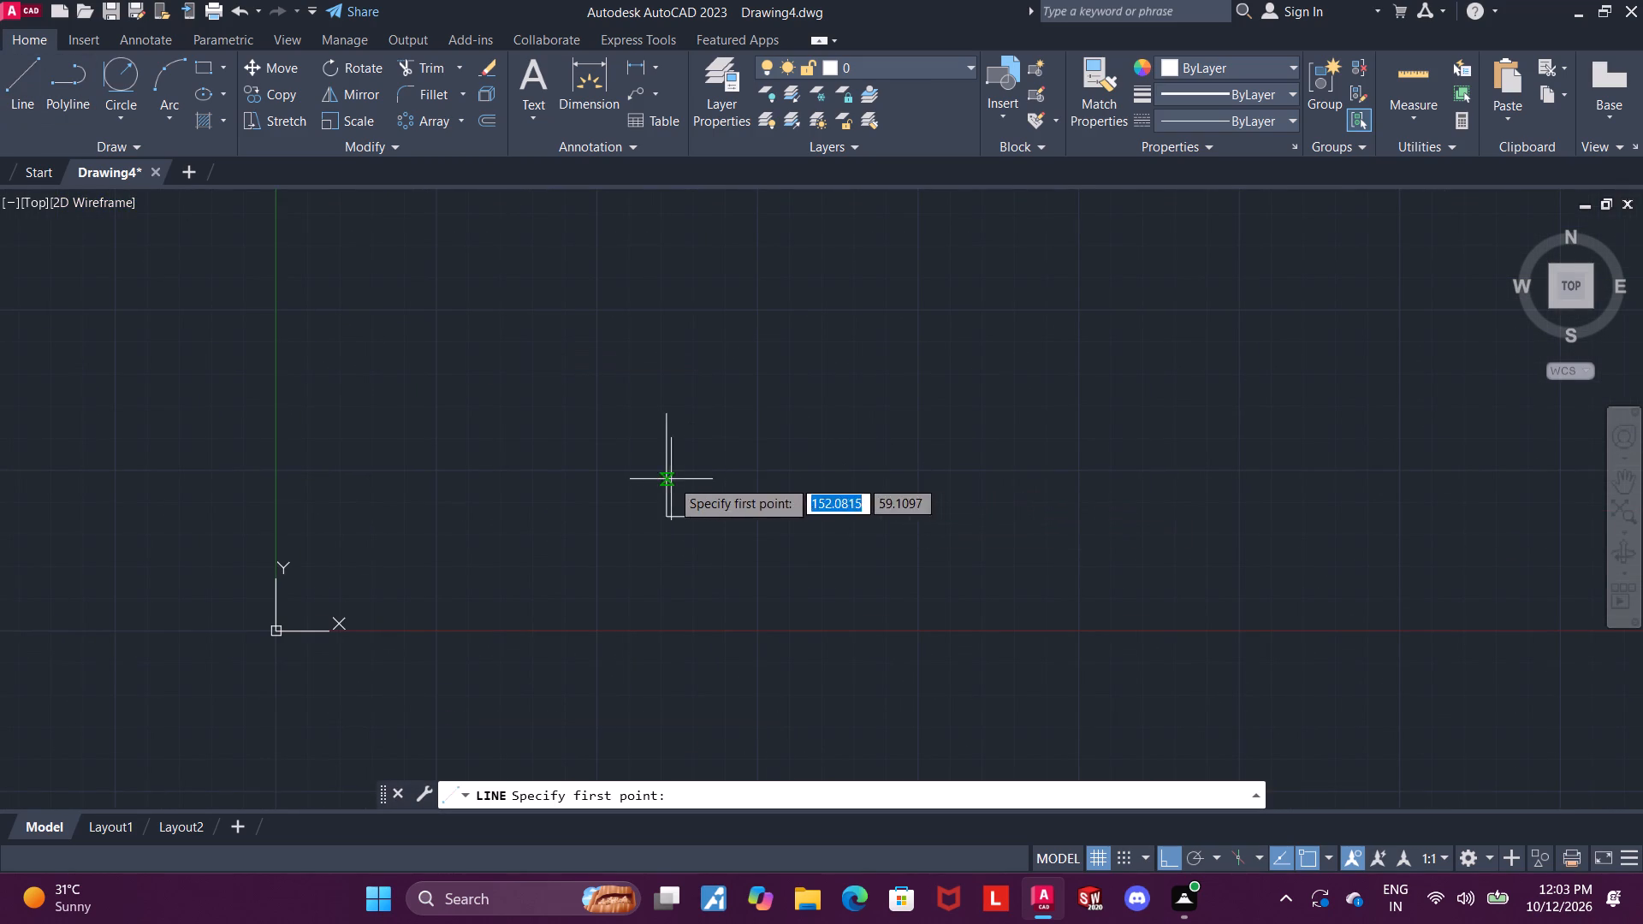
{"action": "scroll", "coordinate": [637, 439], "scroll_direction": "up", "scroll_amount": 1}
{"action": "scroll", "coordinate": [670, 534], "scroll_direction": "up", "scroll_amount": 1}
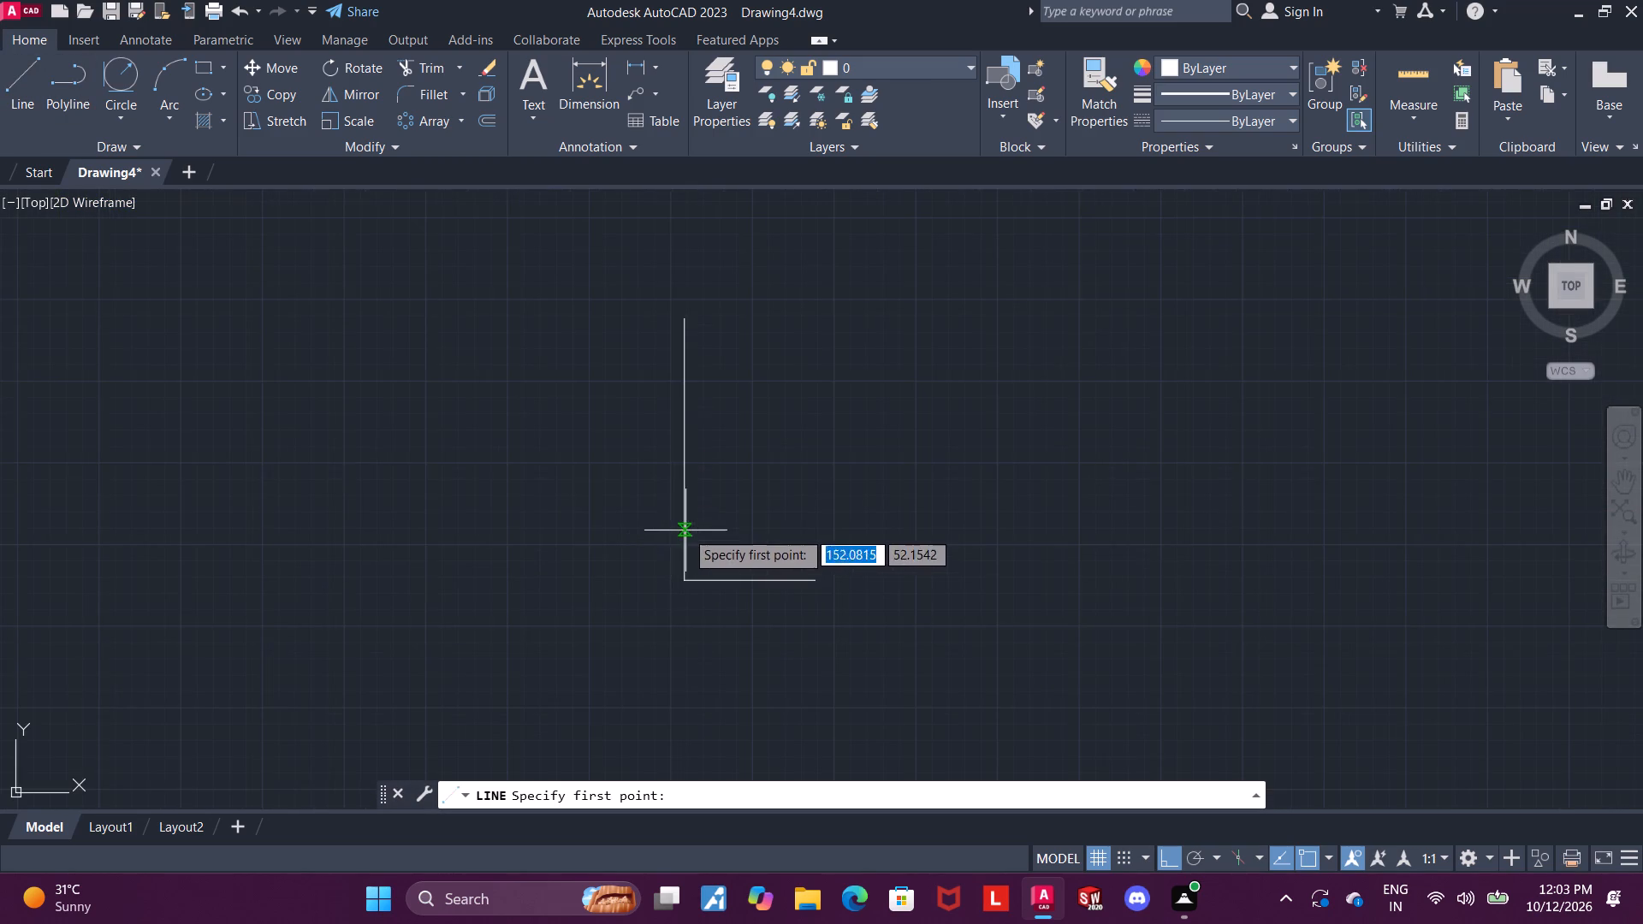
{"action": "middle_click_drag", "start_coordinate": [894, 549], "coordinate": [922, 522]}
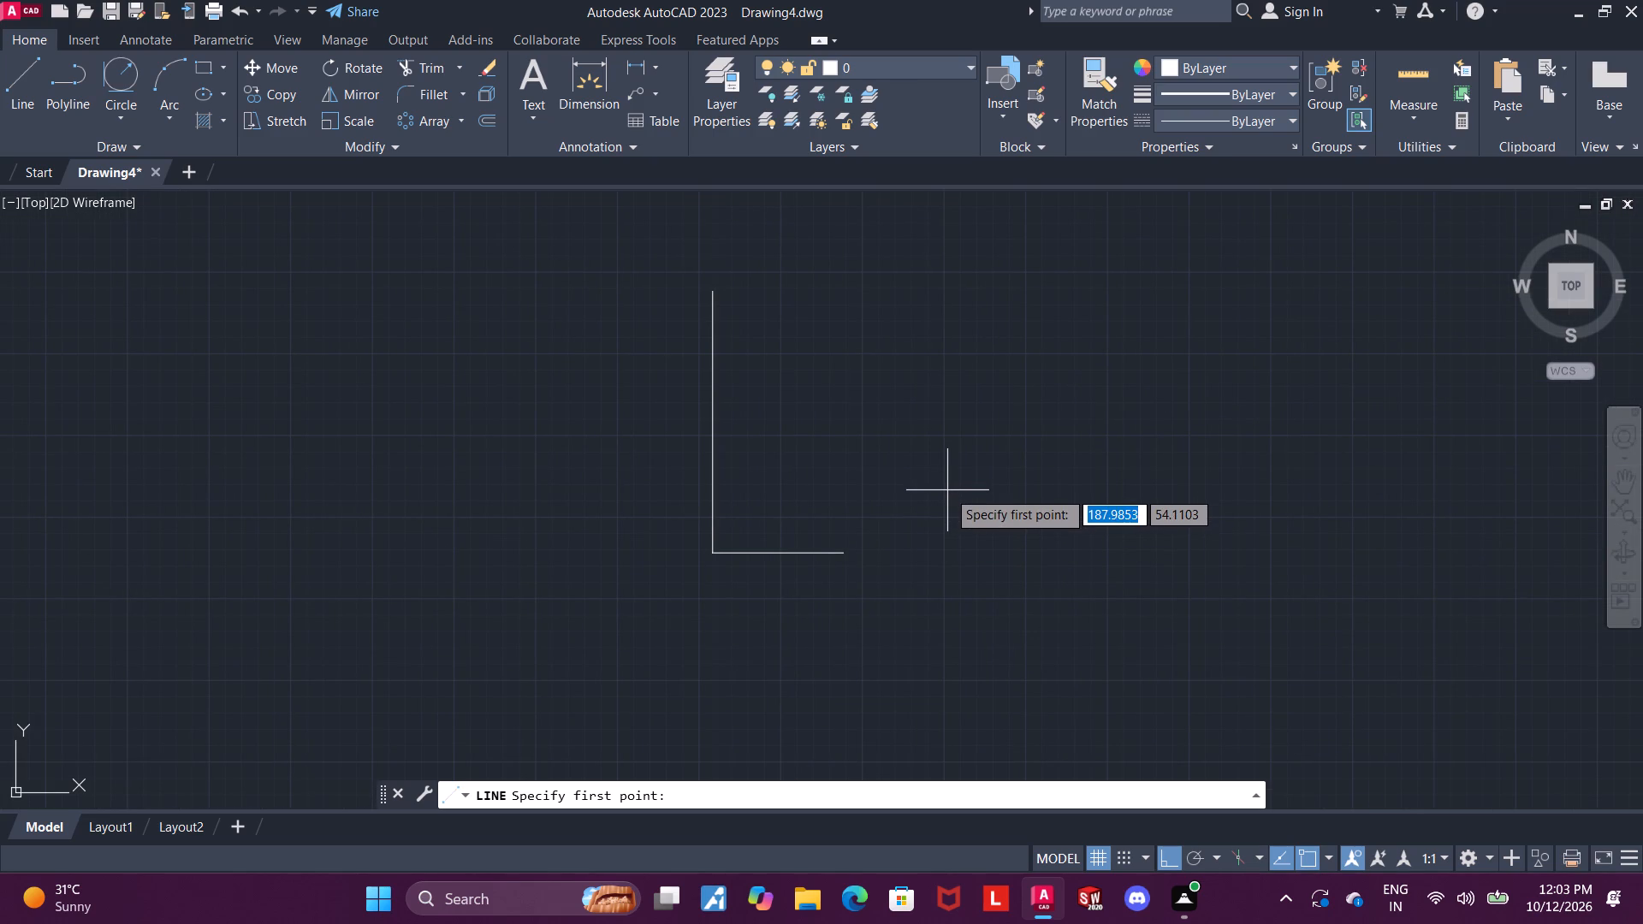
{"action": "scroll", "coordinate": [949, 489], "scroll_direction": "down", "scroll_amount": 1}
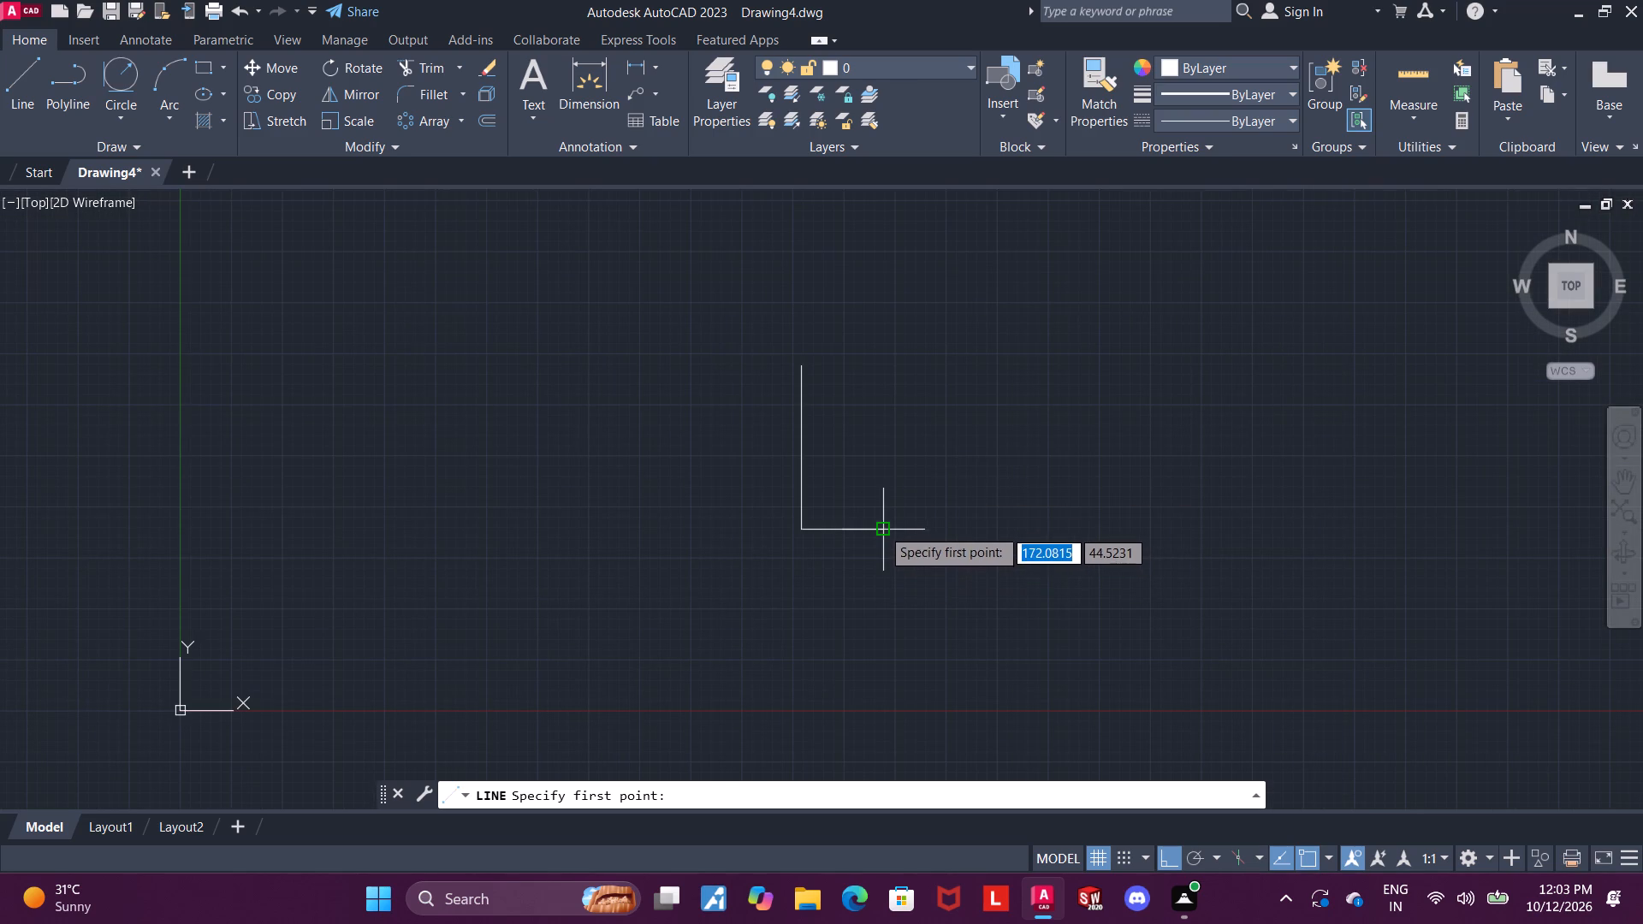
{"action": "left_click", "coordinate": [880, 528]}
{"action": "scroll", "coordinate": [913, 262], "scroll_direction": "down", "scroll_amount": 1}
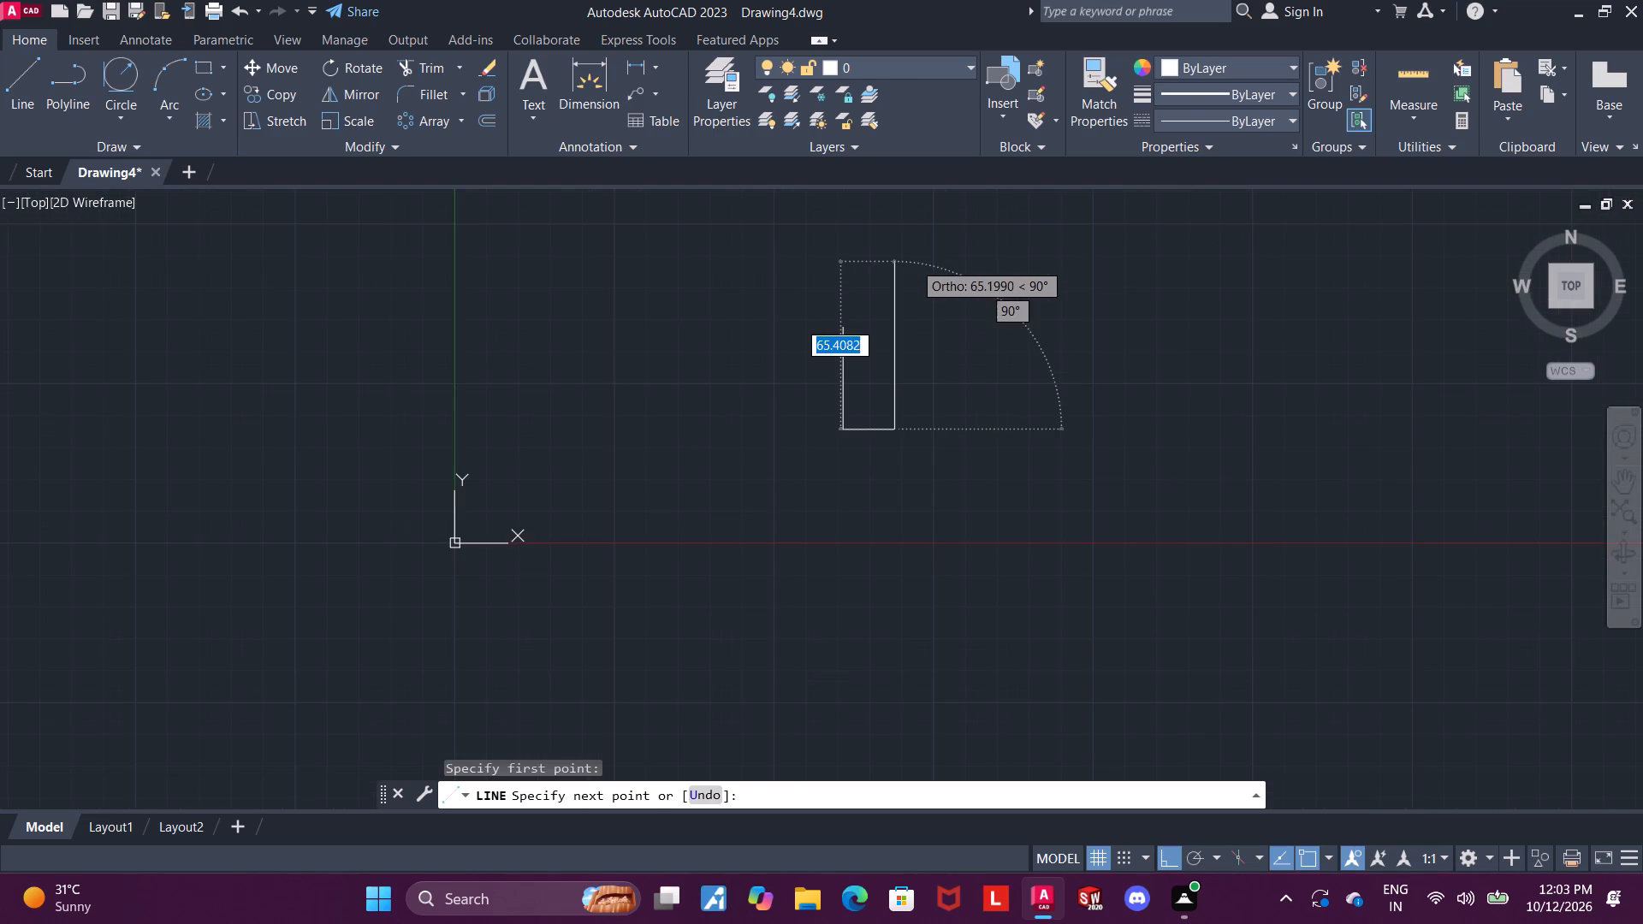
{"action": "scroll", "coordinate": [912, 265], "scroll_direction": "down", "scroll_amount": 4}
{"action": "scroll", "coordinate": [908, 219], "scroll_direction": "up", "scroll_amount": 1}
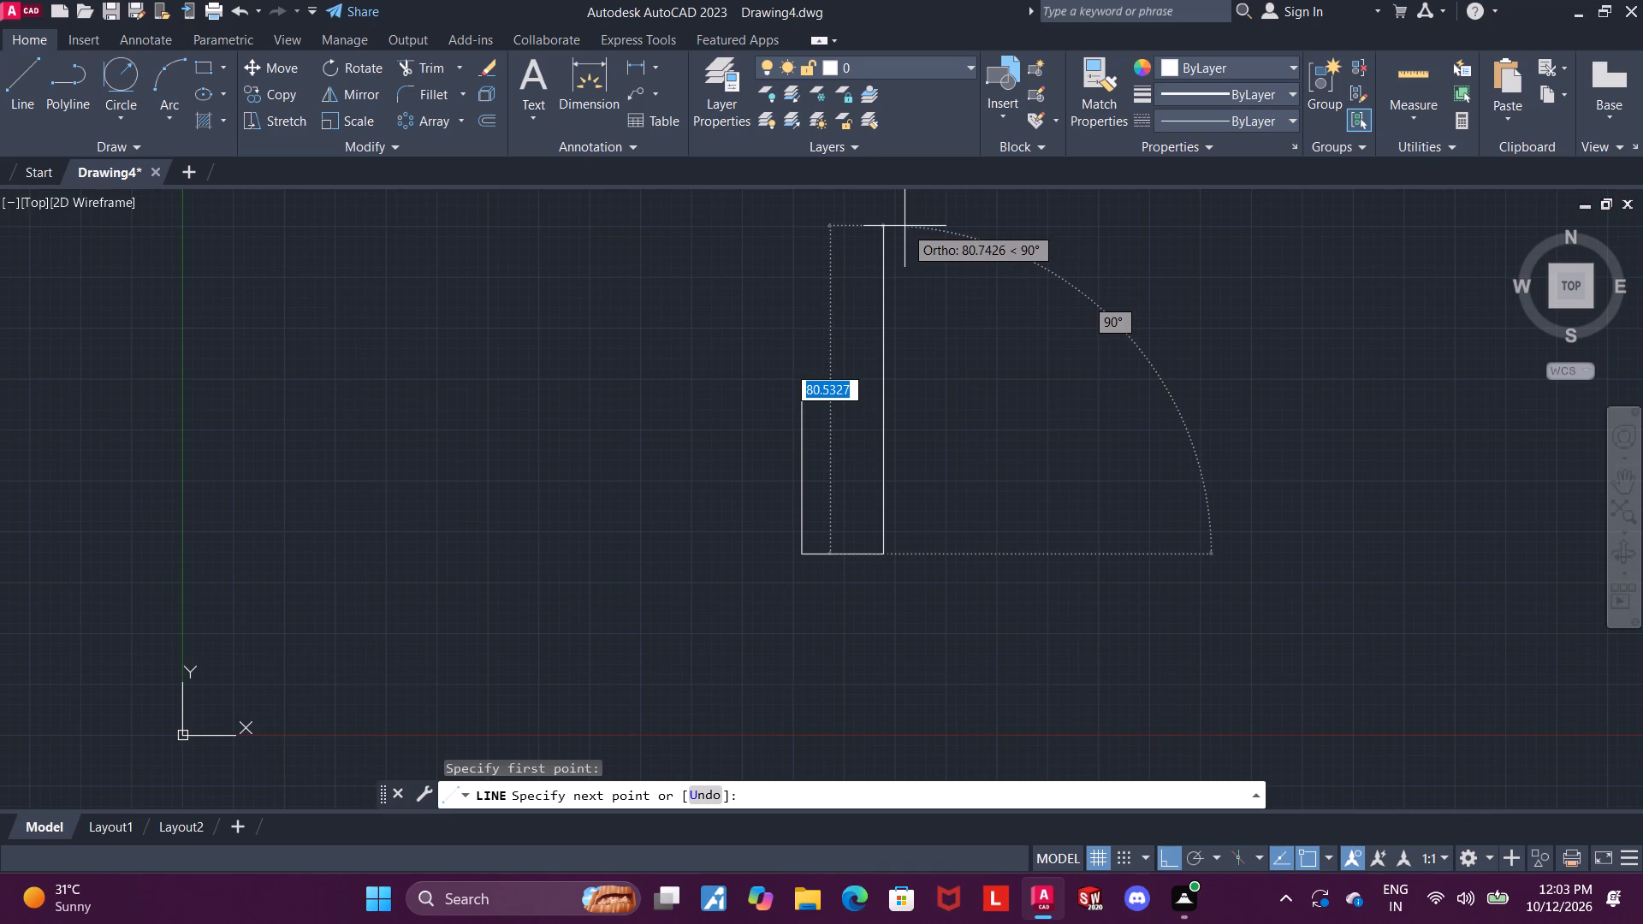
{"action": "type", "text": "100"}
{"action": "key", "text": "Return"}
{"action": "scroll", "coordinate": [888, 235], "scroll_direction": "down", "scroll_amount": 3}
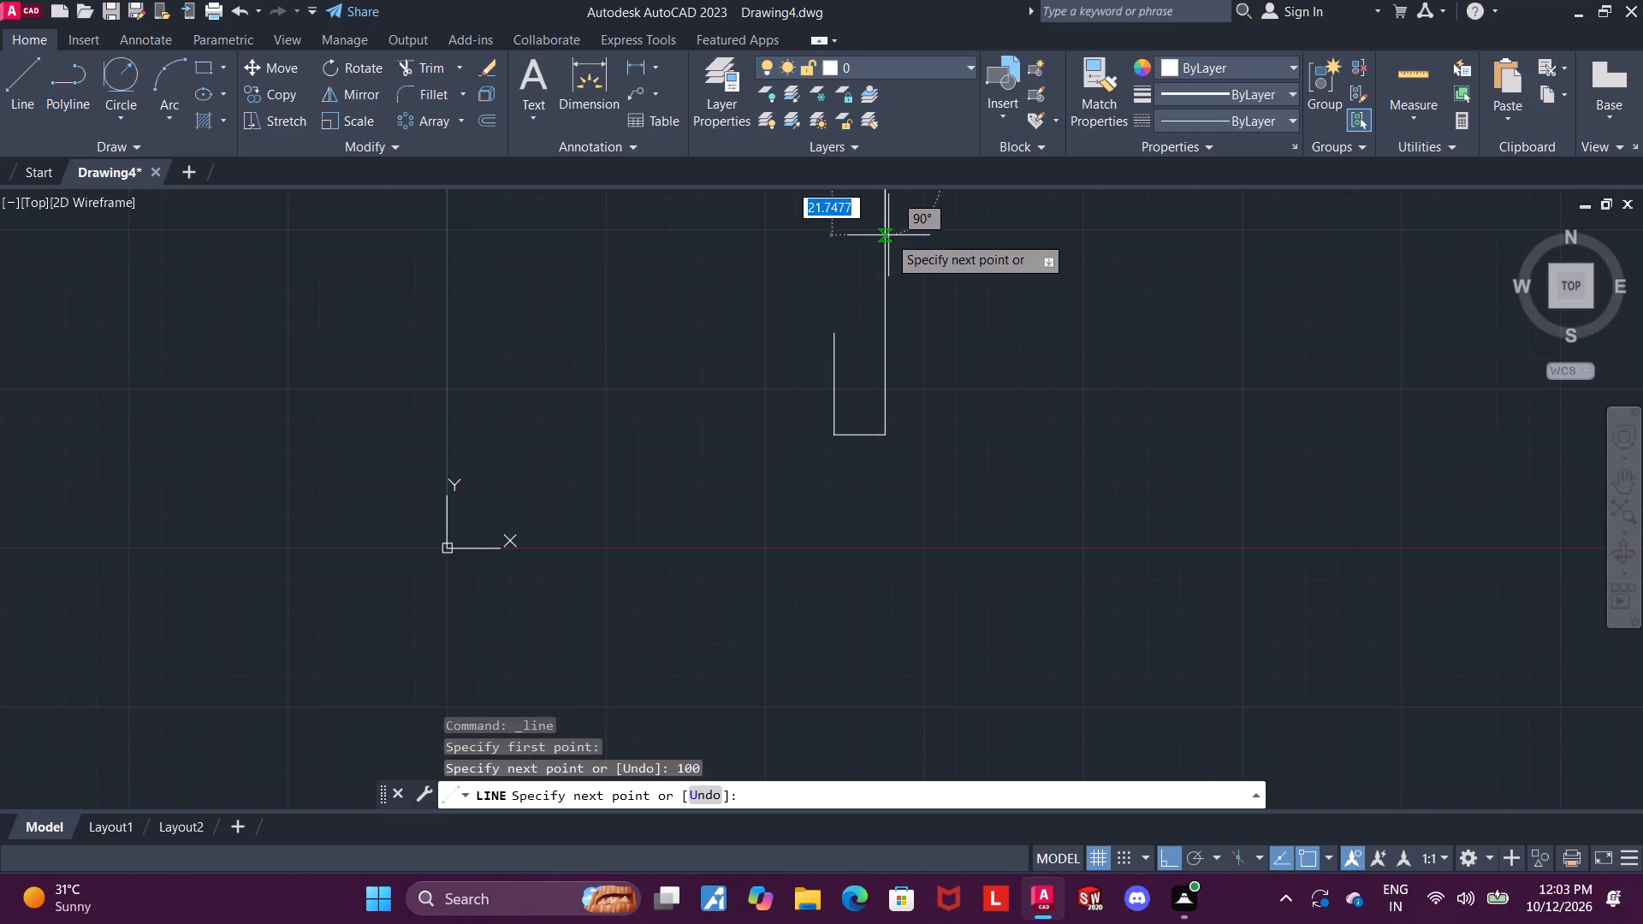
{"action": "scroll", "coordinate": [888, 235], "scroll_direction": "up", "scroll_amount": 1}
{"action": "scroll", "coordinate": [904, 204], "scroll_direction": "down", "scroll_amount": 5}
{"action": "key", "text": "Escape"}
From the top of the 100-unit line, draw connected lines 40 units right, 100 units down and 20 units right.
{"action": "middle_click_drag", "start_coordinate": [988, 222], "coordinate": [986, 324]}
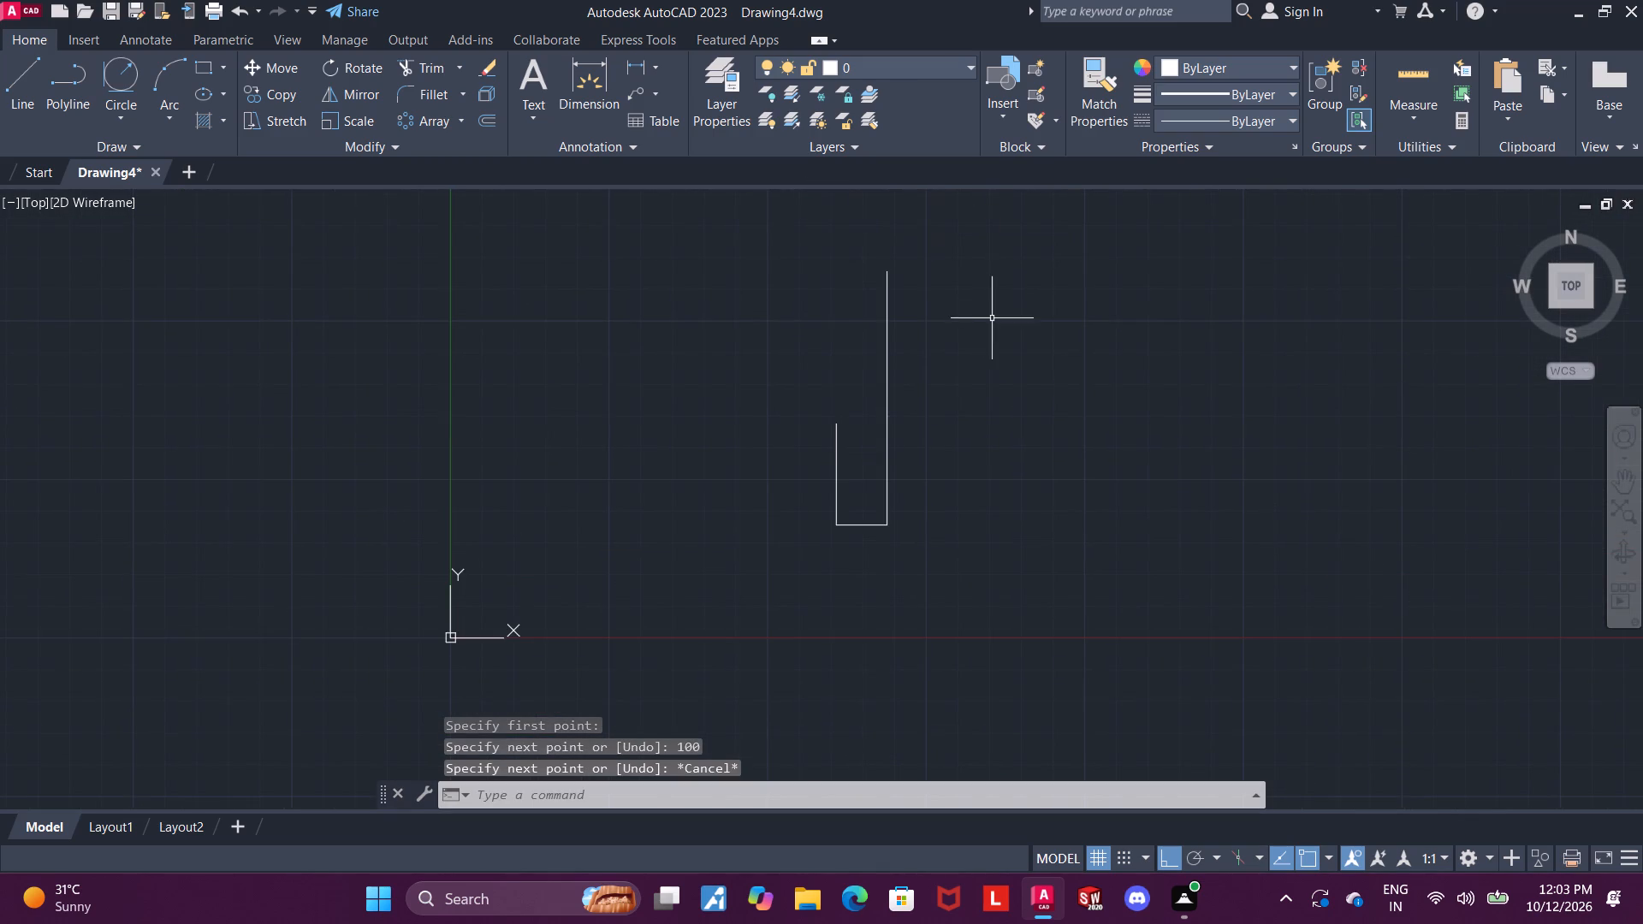
{"action": "scroll", "coordinate": [992, 324], "scroll_direction": "up", "scroll_amount": 1}
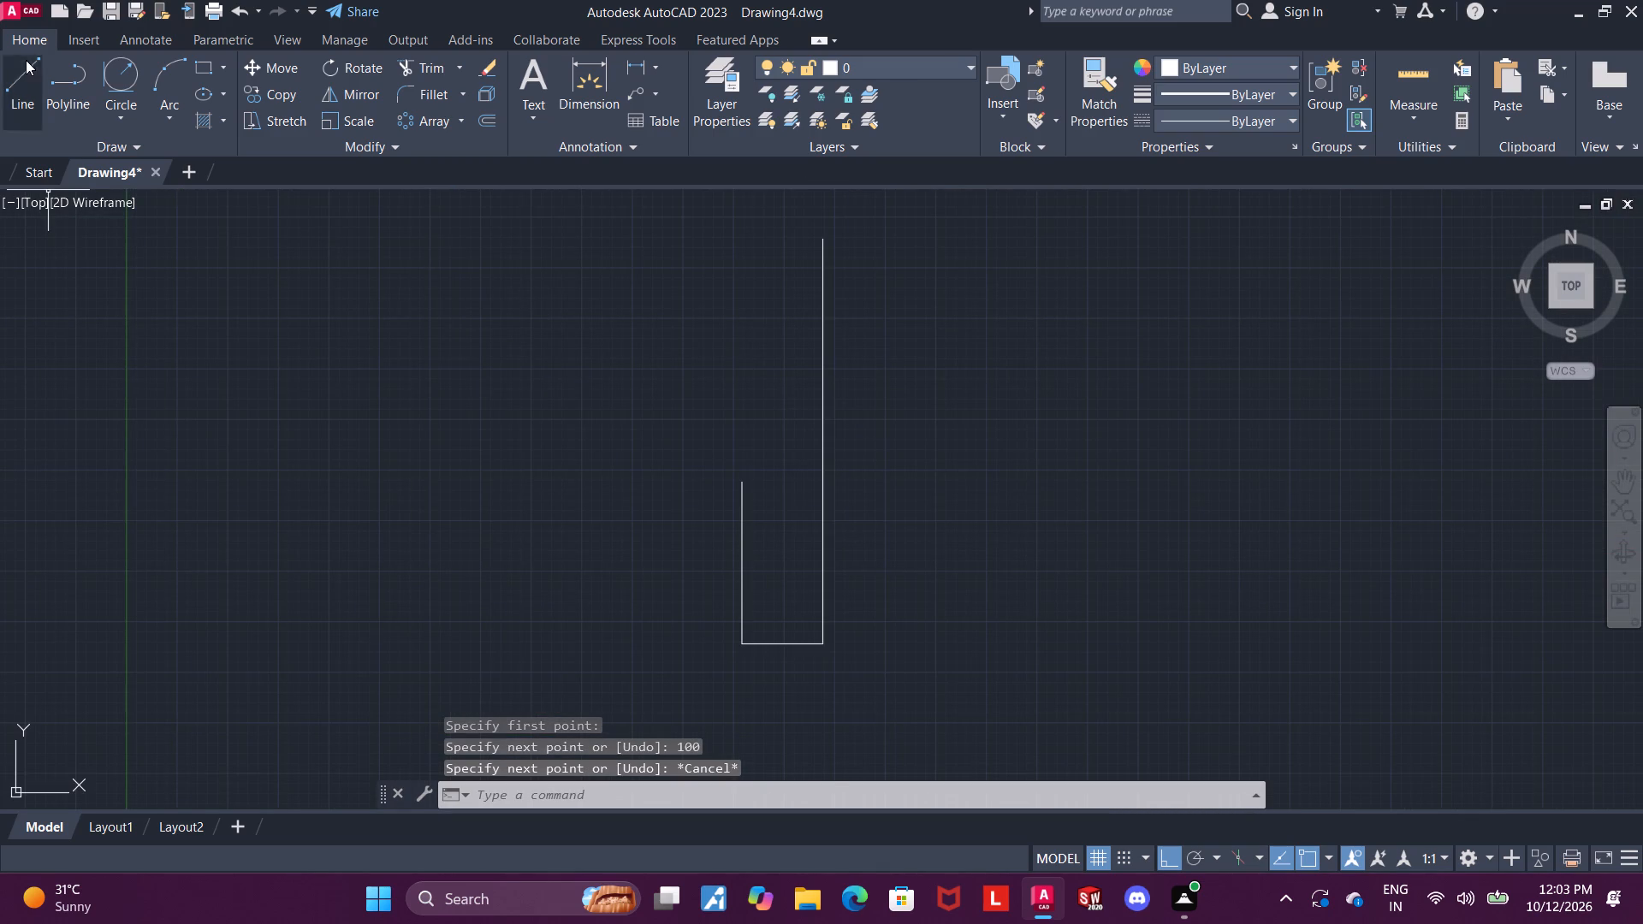
{"action": "left_click", "coordinate": [26, 60]}
{"action": "left_click", "coordinate": [821, 240]}
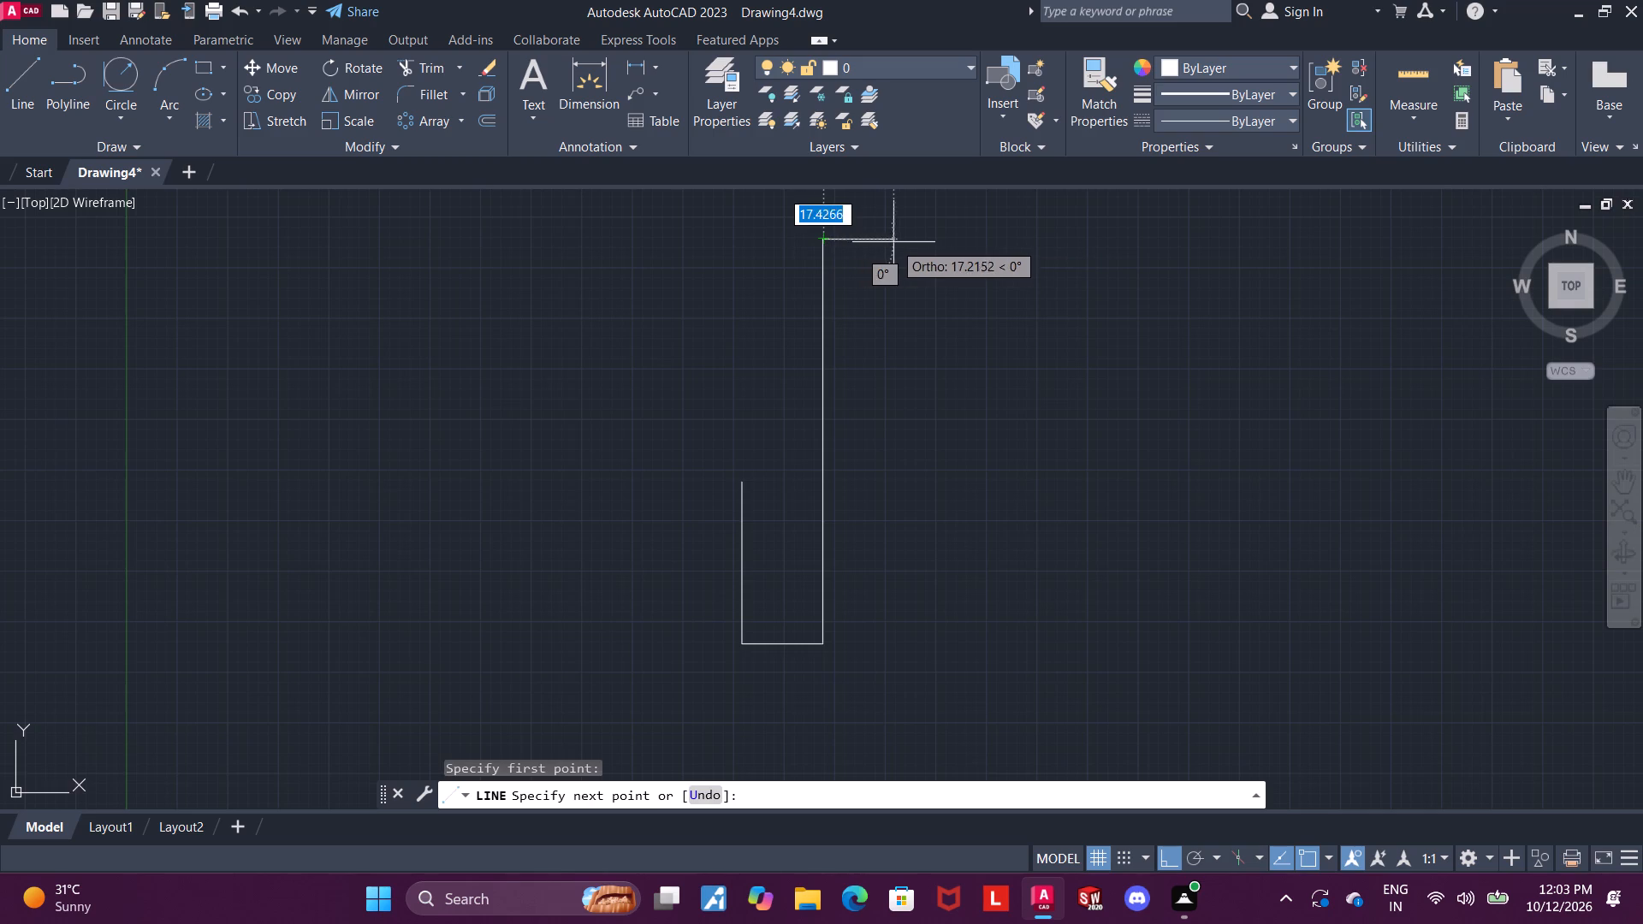
{"action": "type", "text": "40"}
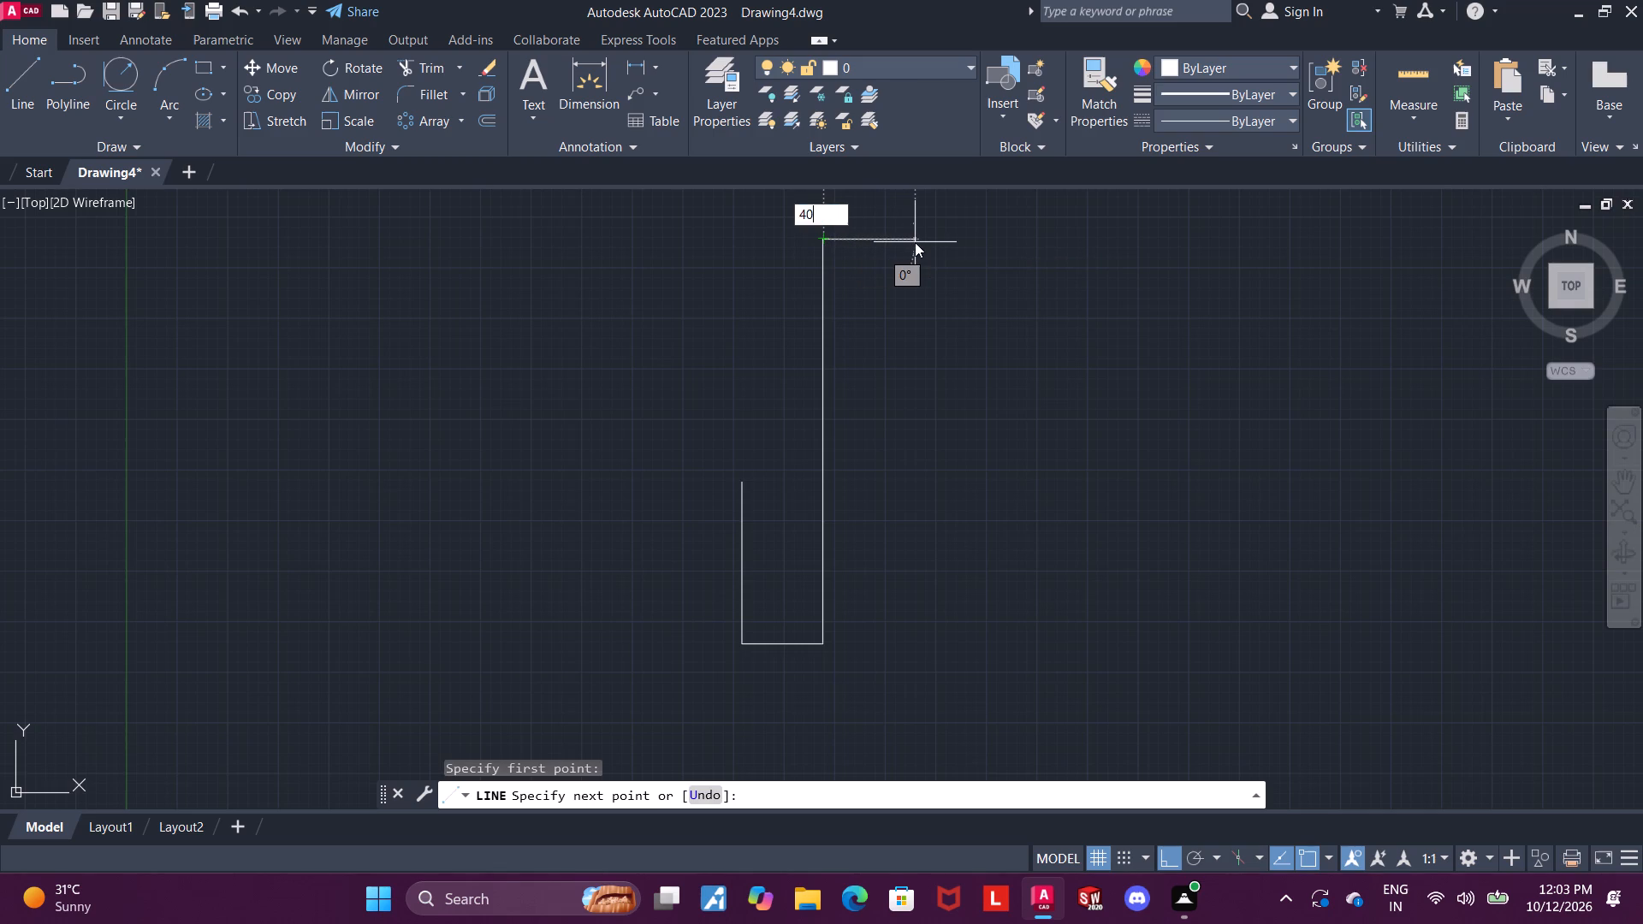
{"action": "key", "text": "Return"}
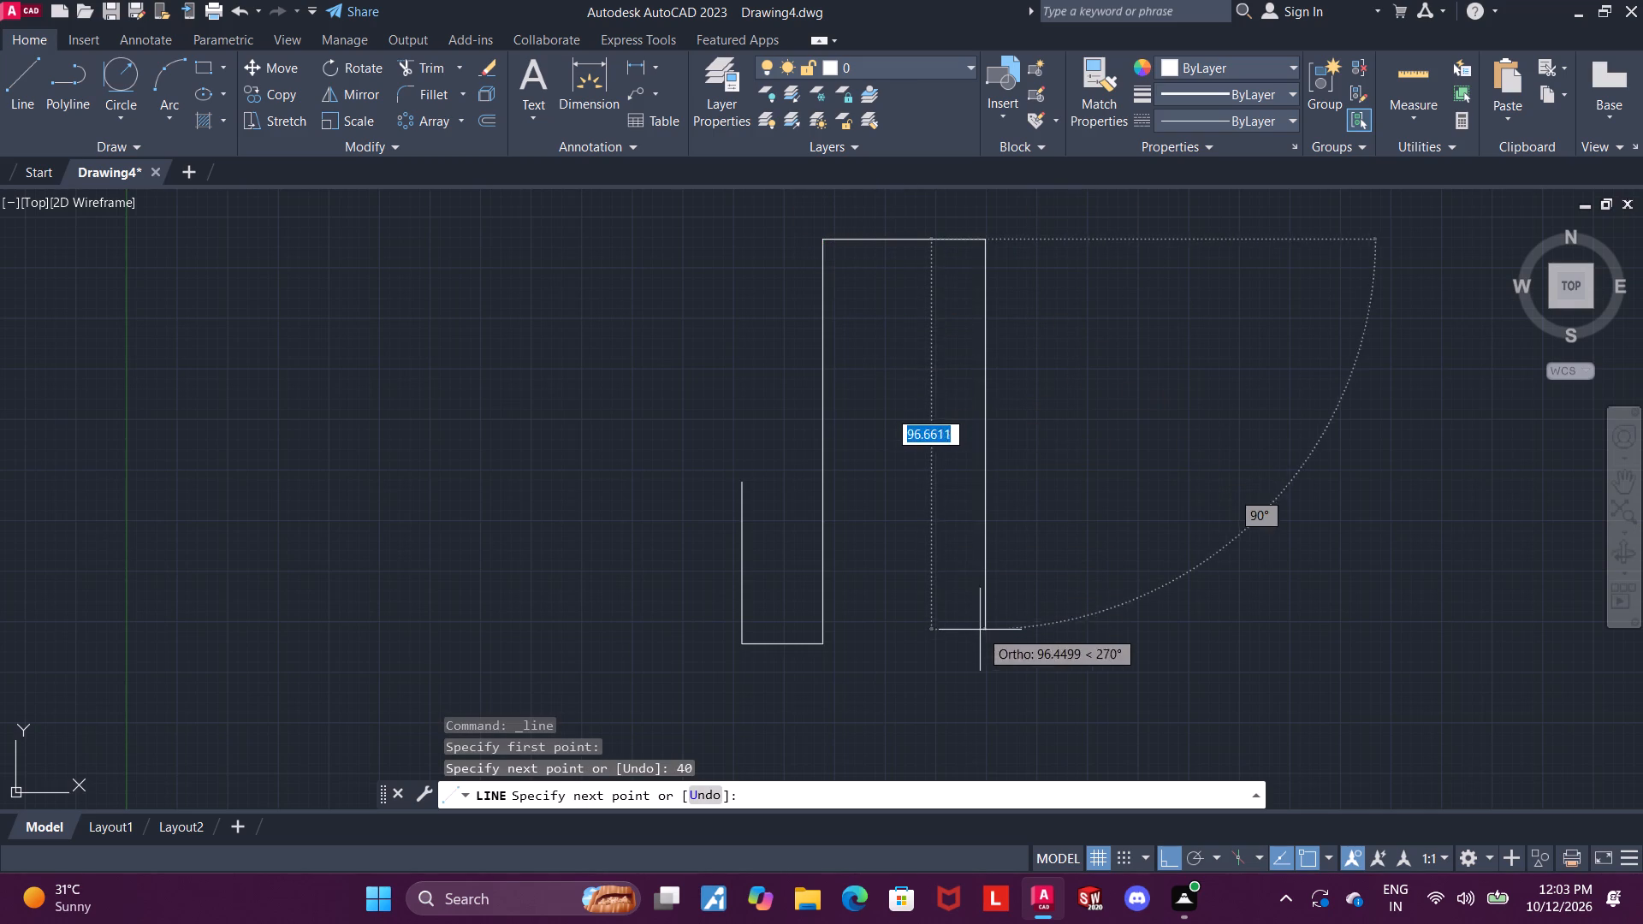
{"action": "type", "text": "10"}
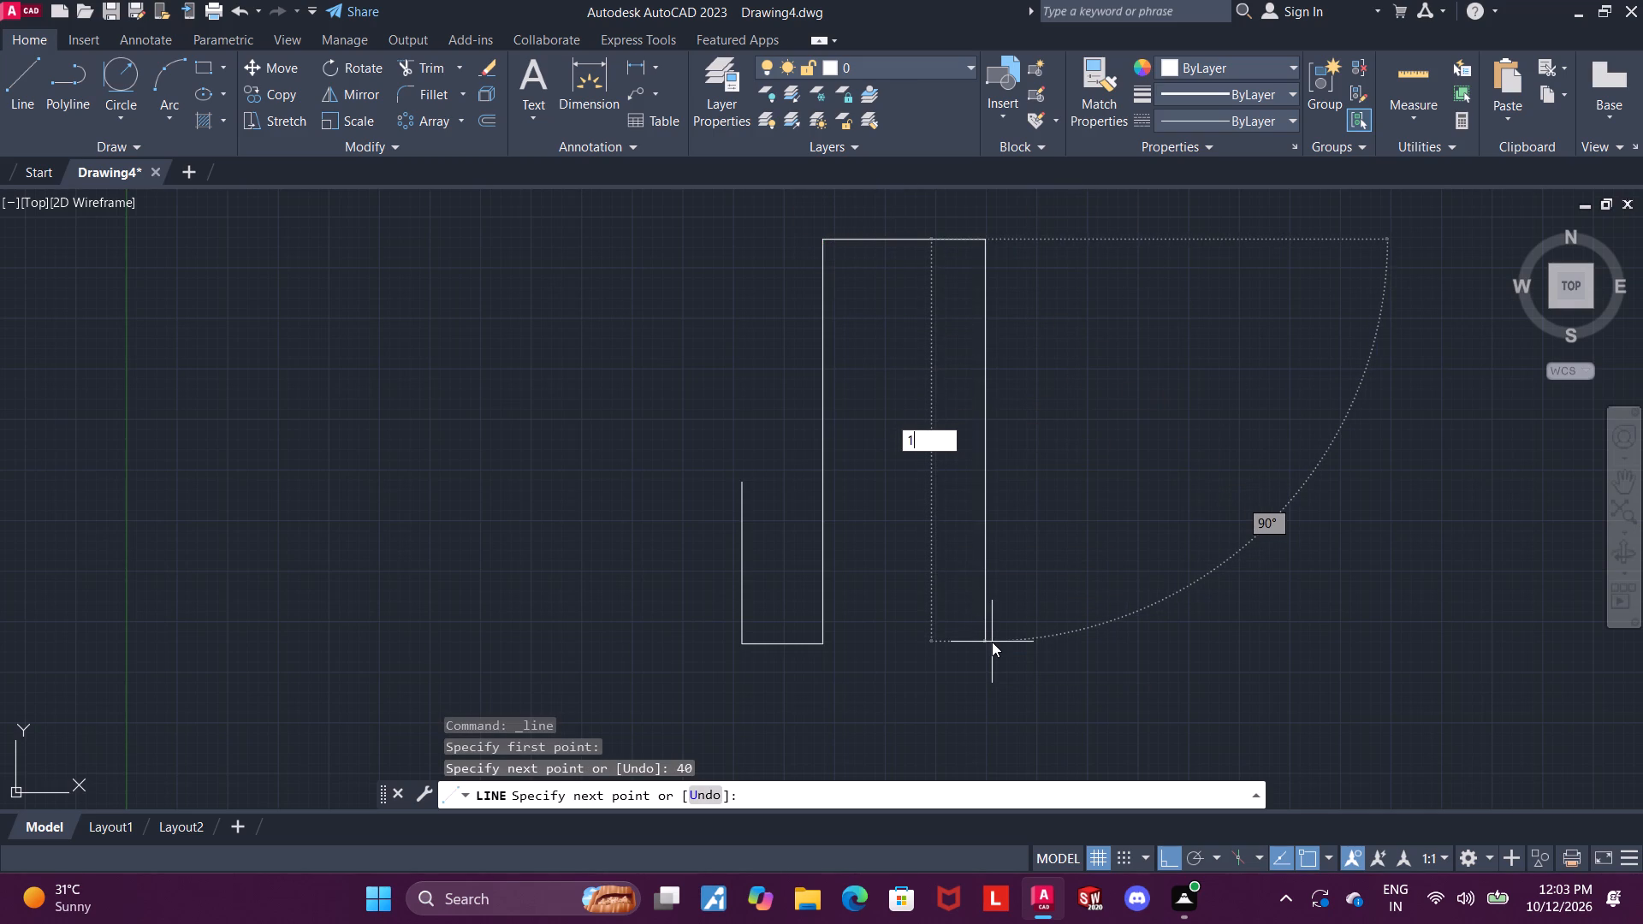
{"action": "key", "text": "minus"}
{"action": "key", "text": "BackSpace"}
{"action": "key", "text": "0"}
{"action": "key", "text": "Return"}
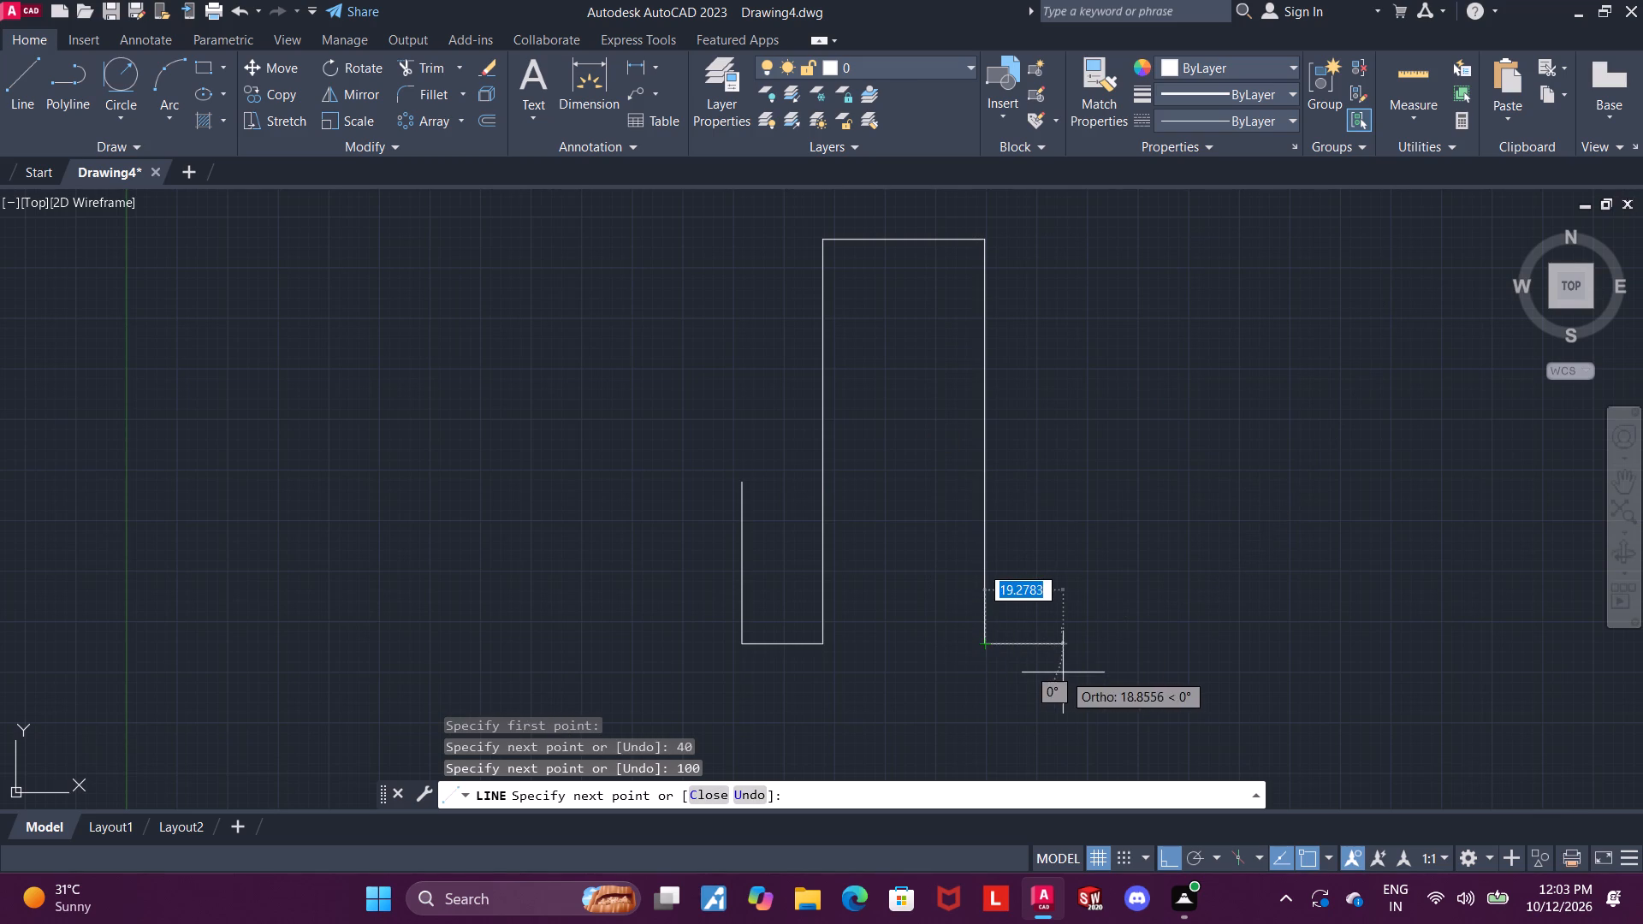
{"action": "type", "text": "20"}
{"action": "key", "text": "Return"}
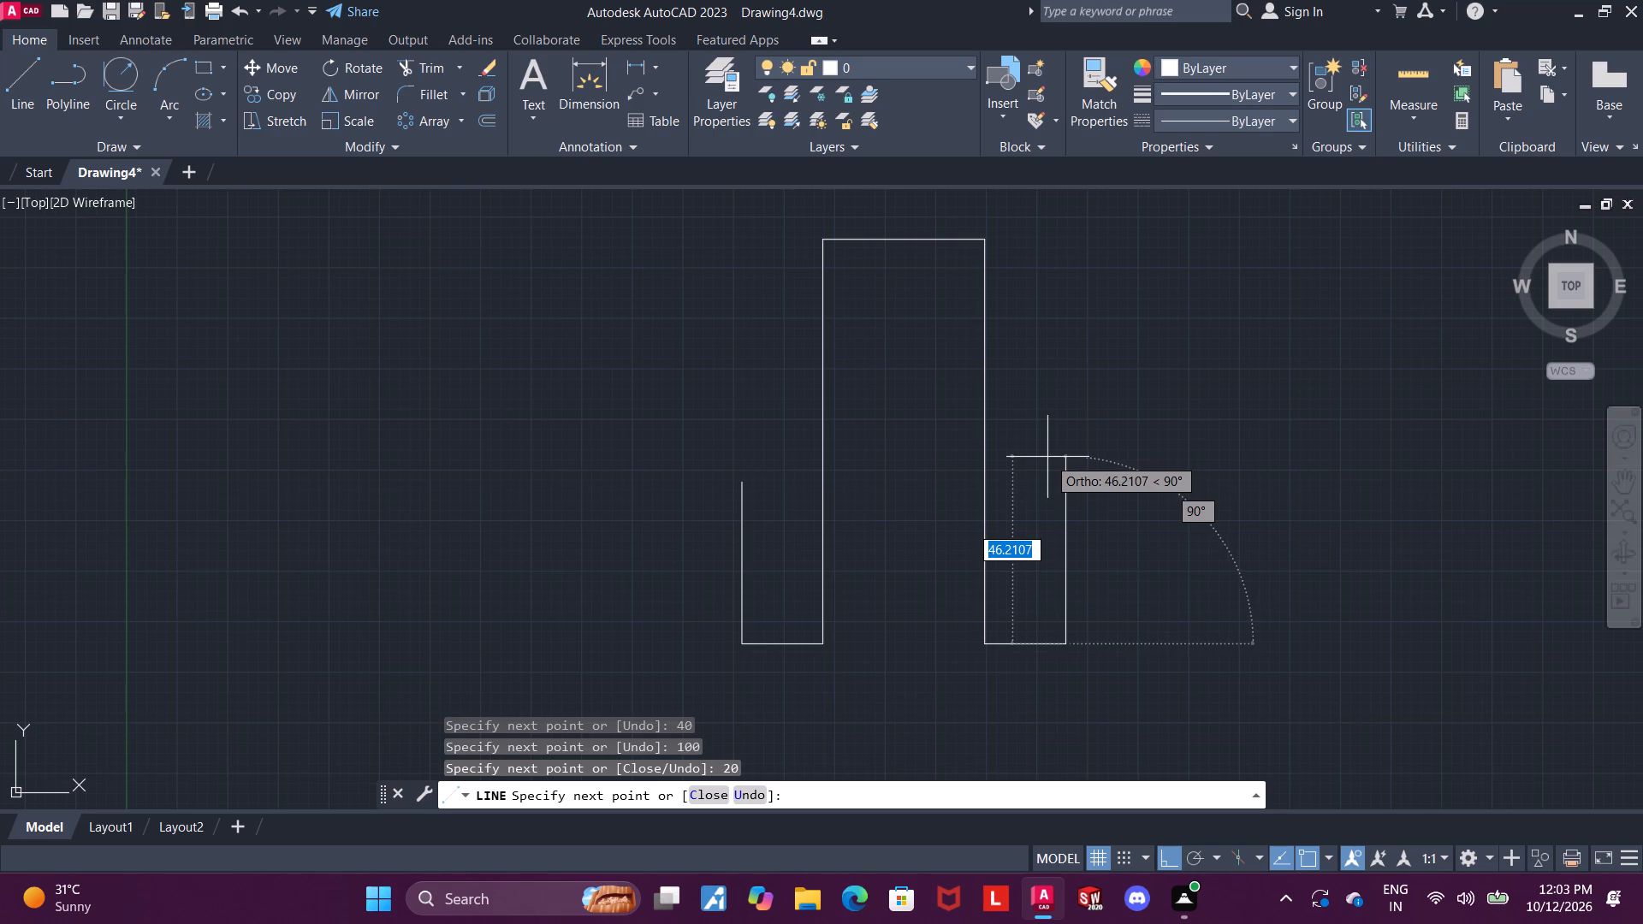
{"action": "key", "text": "Escape"}
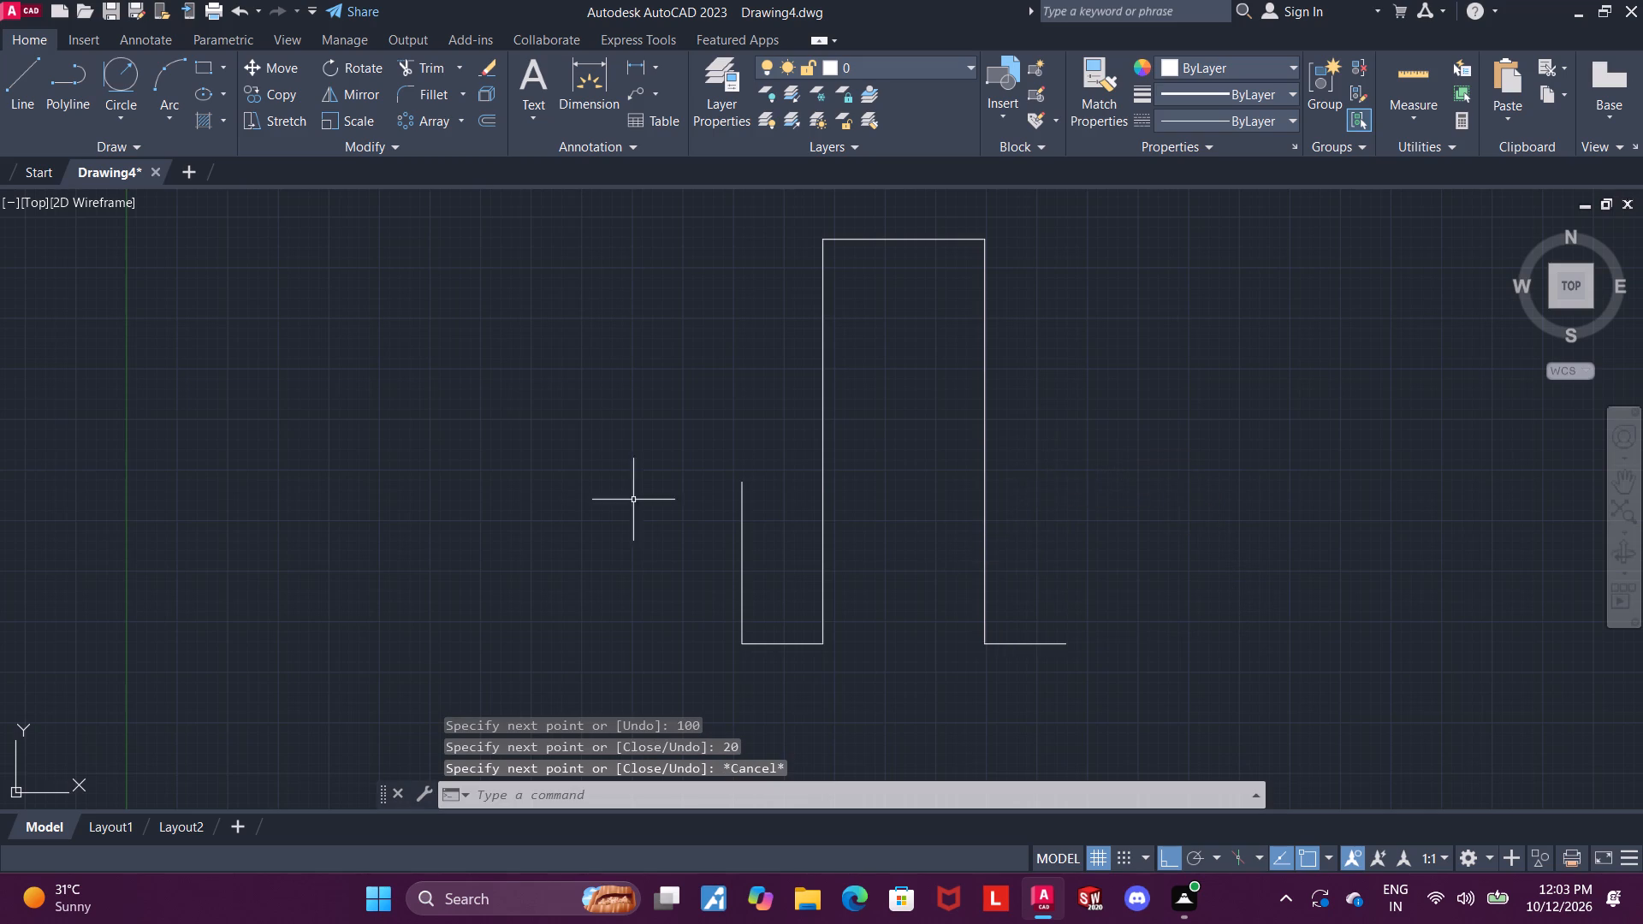
{"action": "key", "text": "Escape"}
Remove the 40-unit vertical and 20-unit horizontal lines at the profile's lower left using Trim.
{"action": "left_click", "coordinate": [415, 72]}
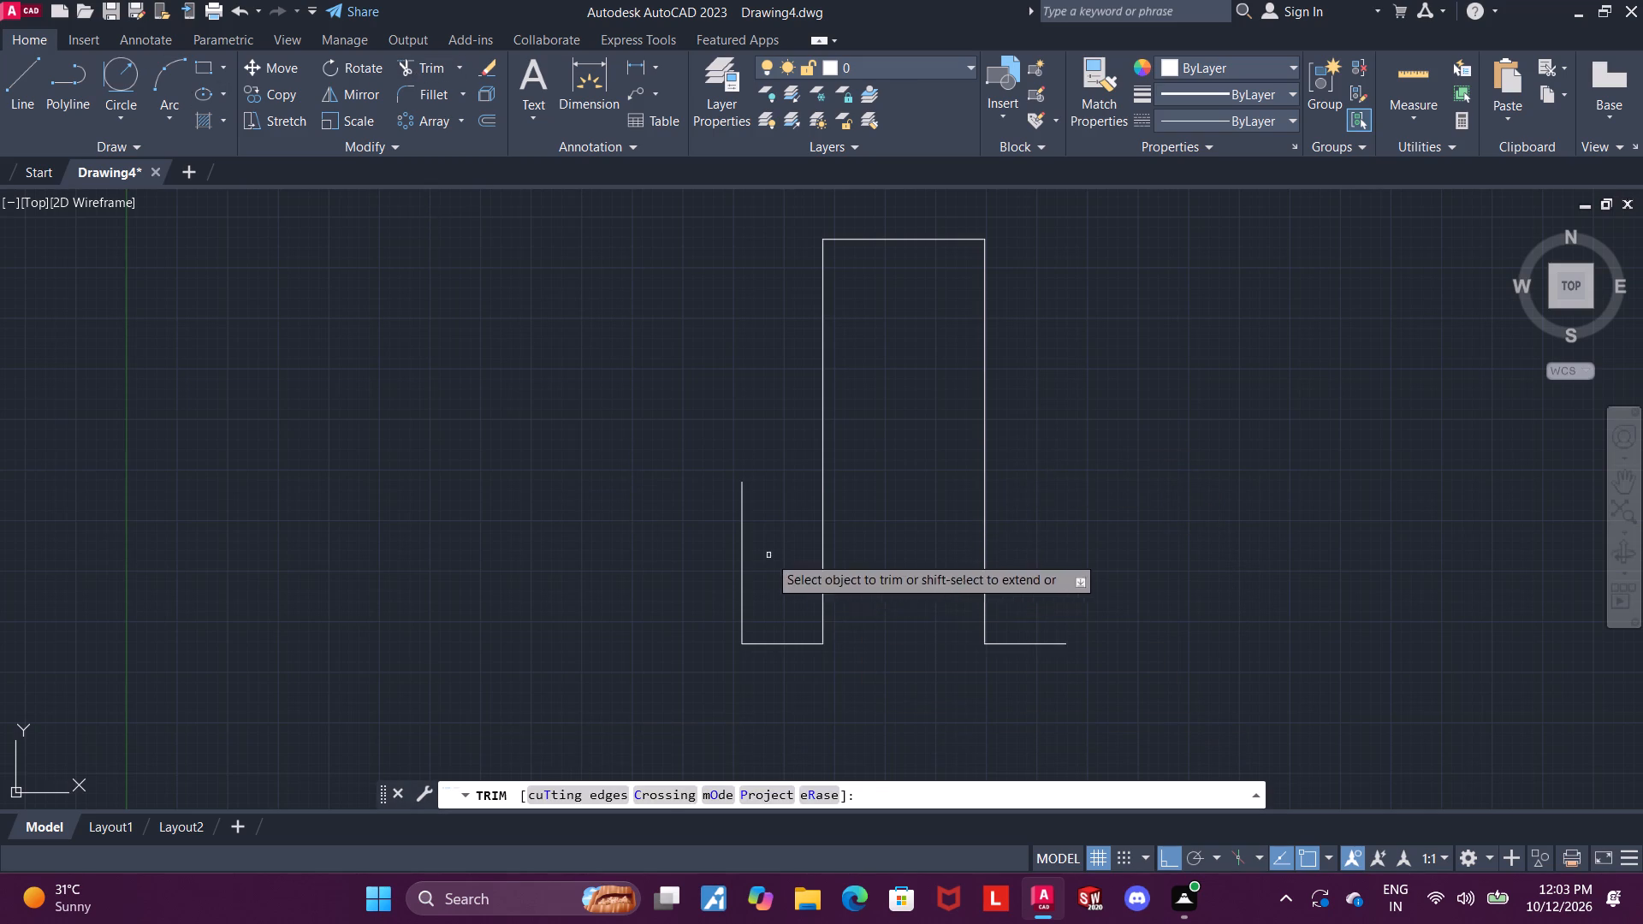
{"action": "left_click_drag", "start_coordinate": [756, 555], "coordinate": [477, 541]}
{"action": "left_click_drag", "start_coordinate": [774, 613], "coordinate": [765, 646]}
{"action": "key", "text": "Escape"}
From the lower end of the profile's left 100-unit vertical, draw connected lines 40 units left and 40 units up.
{"action": "left_click", "coordinate": [13, 98]}
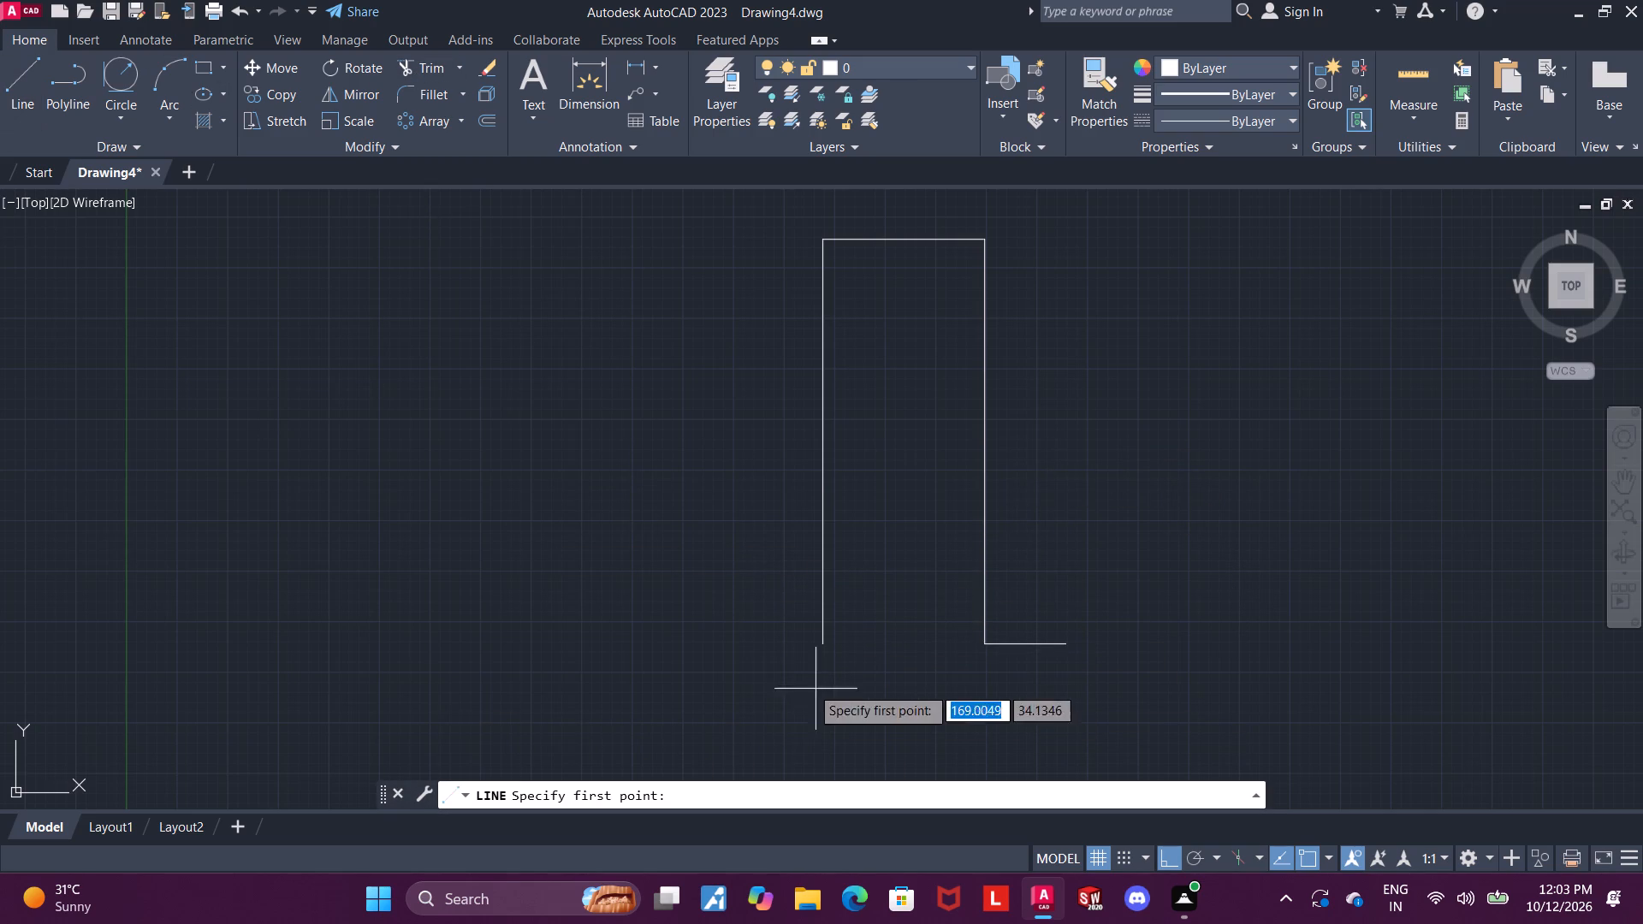
{"action": "scroll", "coordinate": [827, 660], "scroll_direction": "up", "scroll_amount": 2}
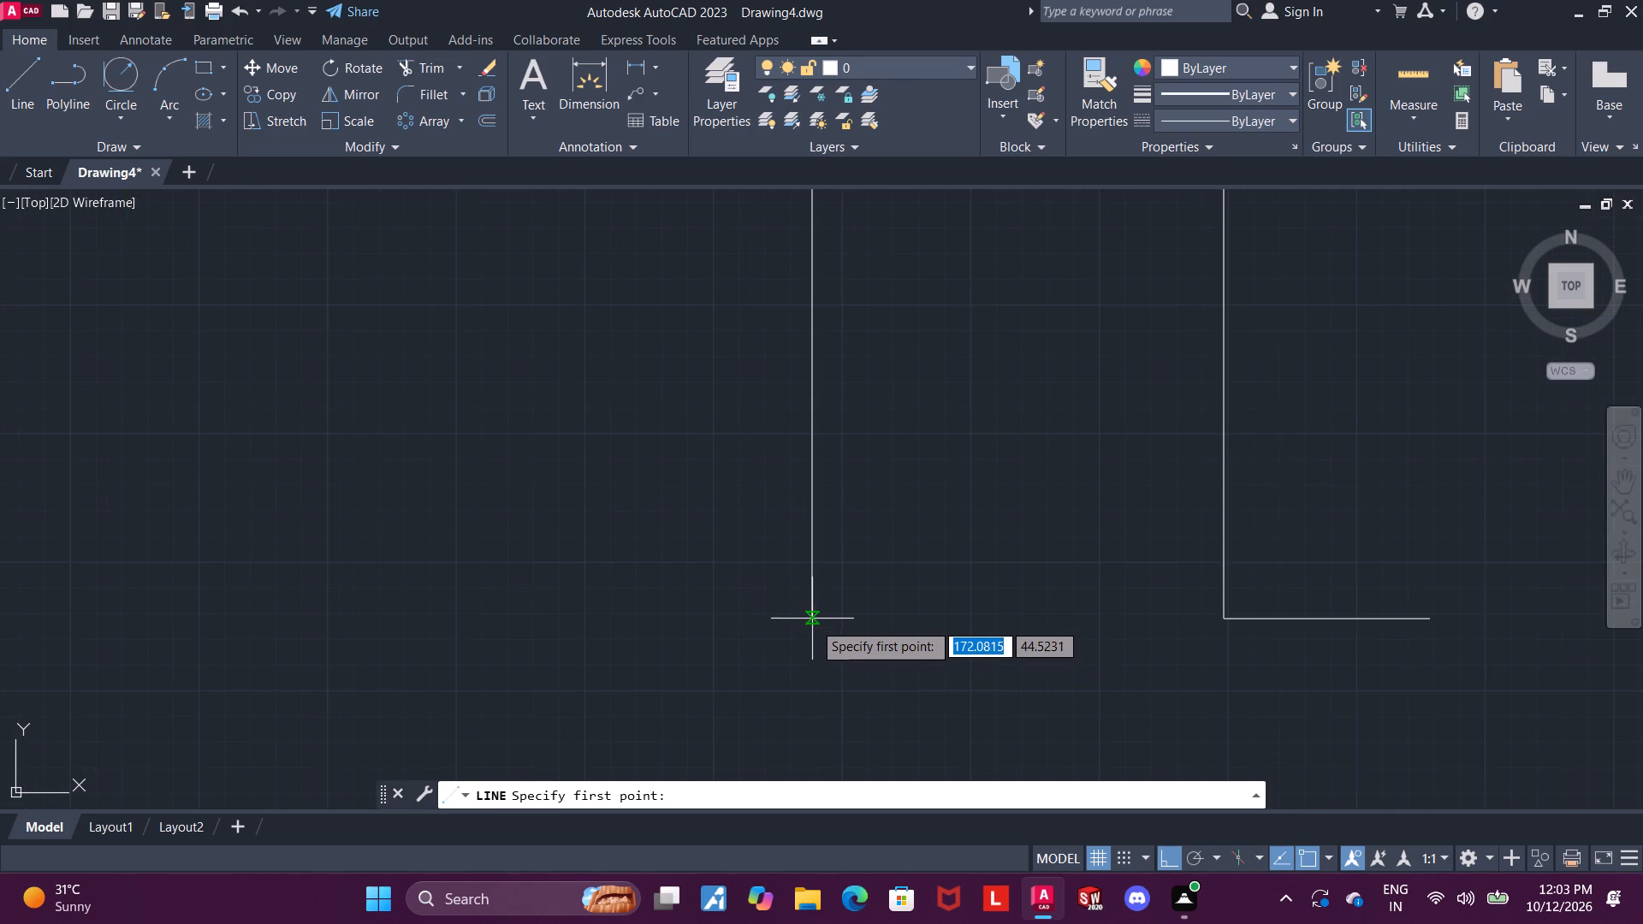
{"action": "scroll", "coordinate": [814, 623], "scroll_direction": "up", "scroll_amount": 6}
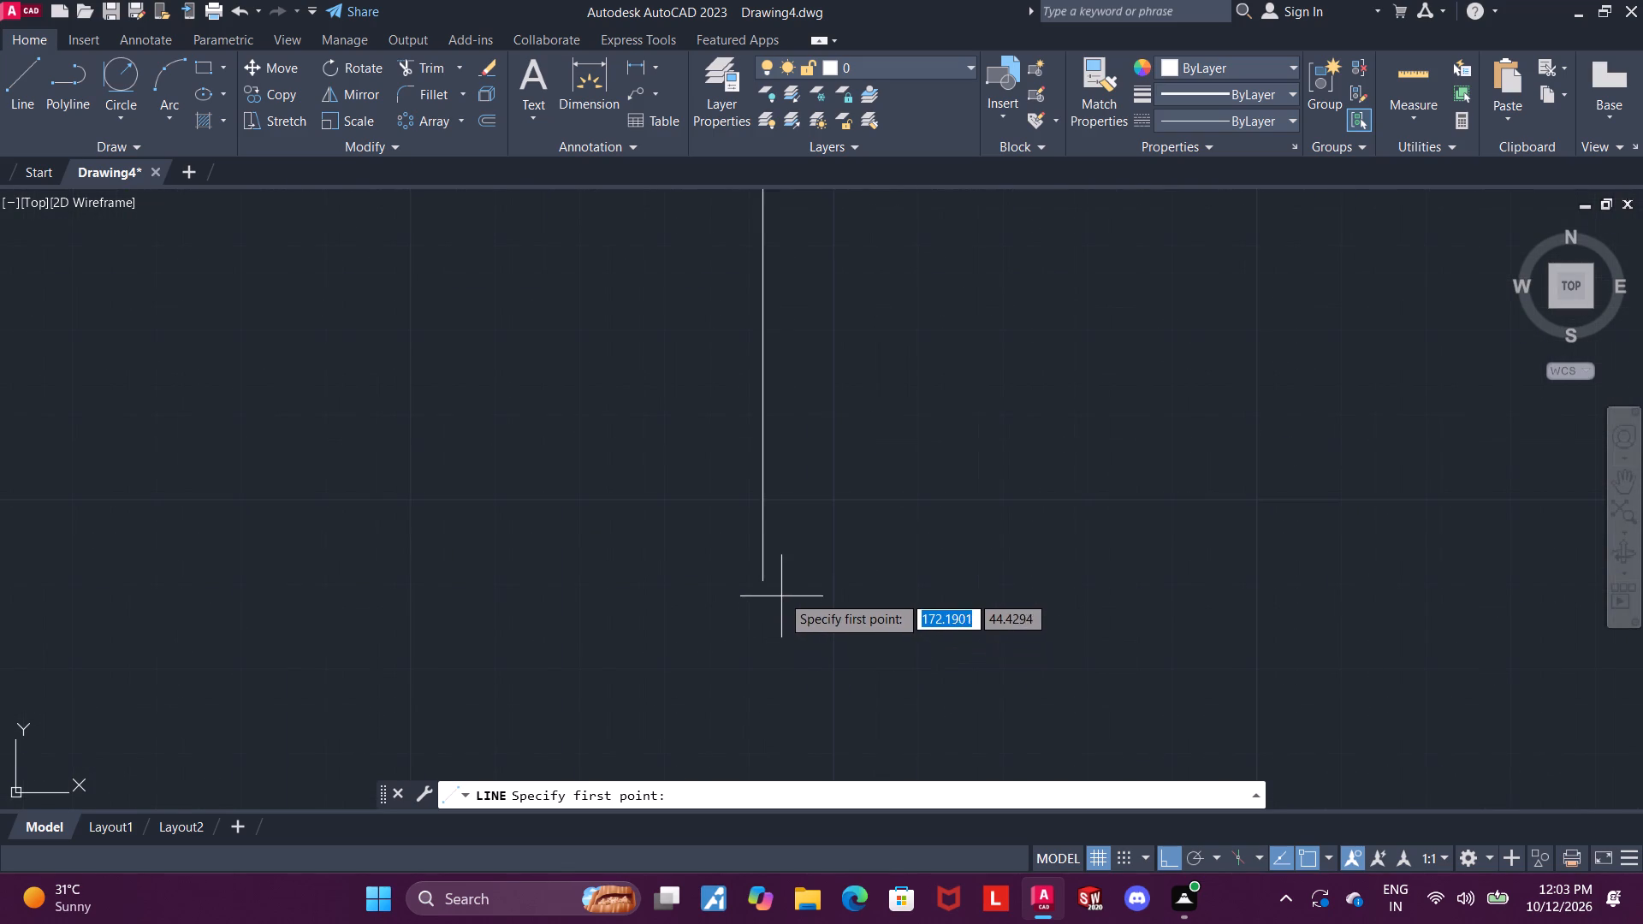
{"action": "left_click", "coordinate": [757, 578]}
{"action": "scroll", "coordinate": [762, 586], "scroll_direction": "down", "scroll_amount": 4}
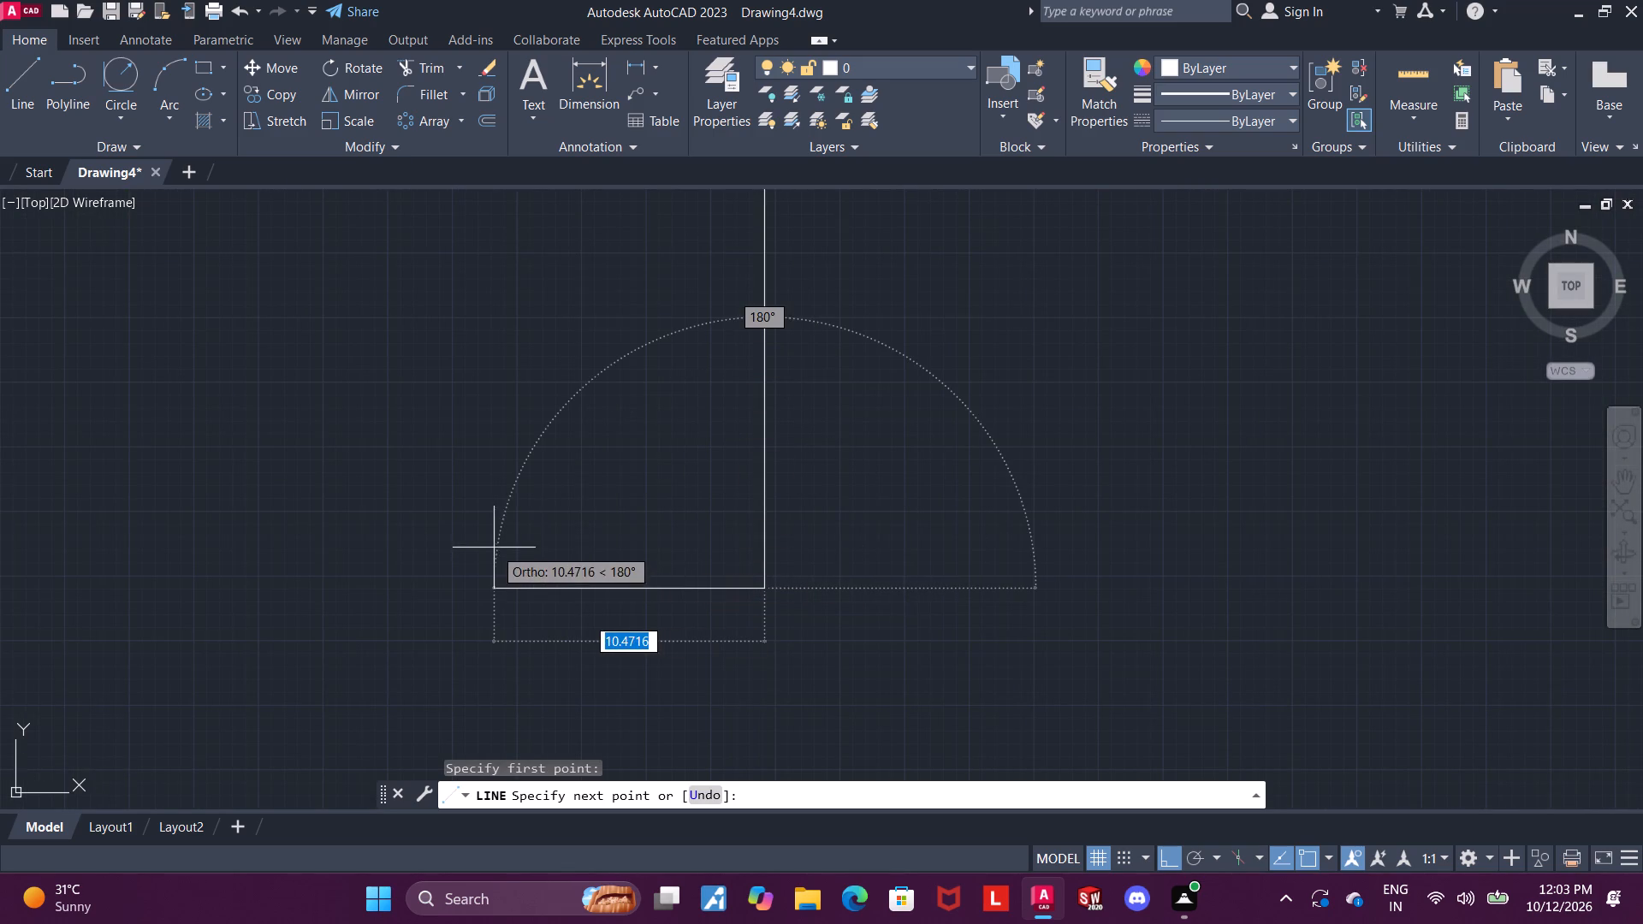
{"action": "scroll", "coordinate": [494, 505], "scroll_direction": "down", "scroll_amount": 1}
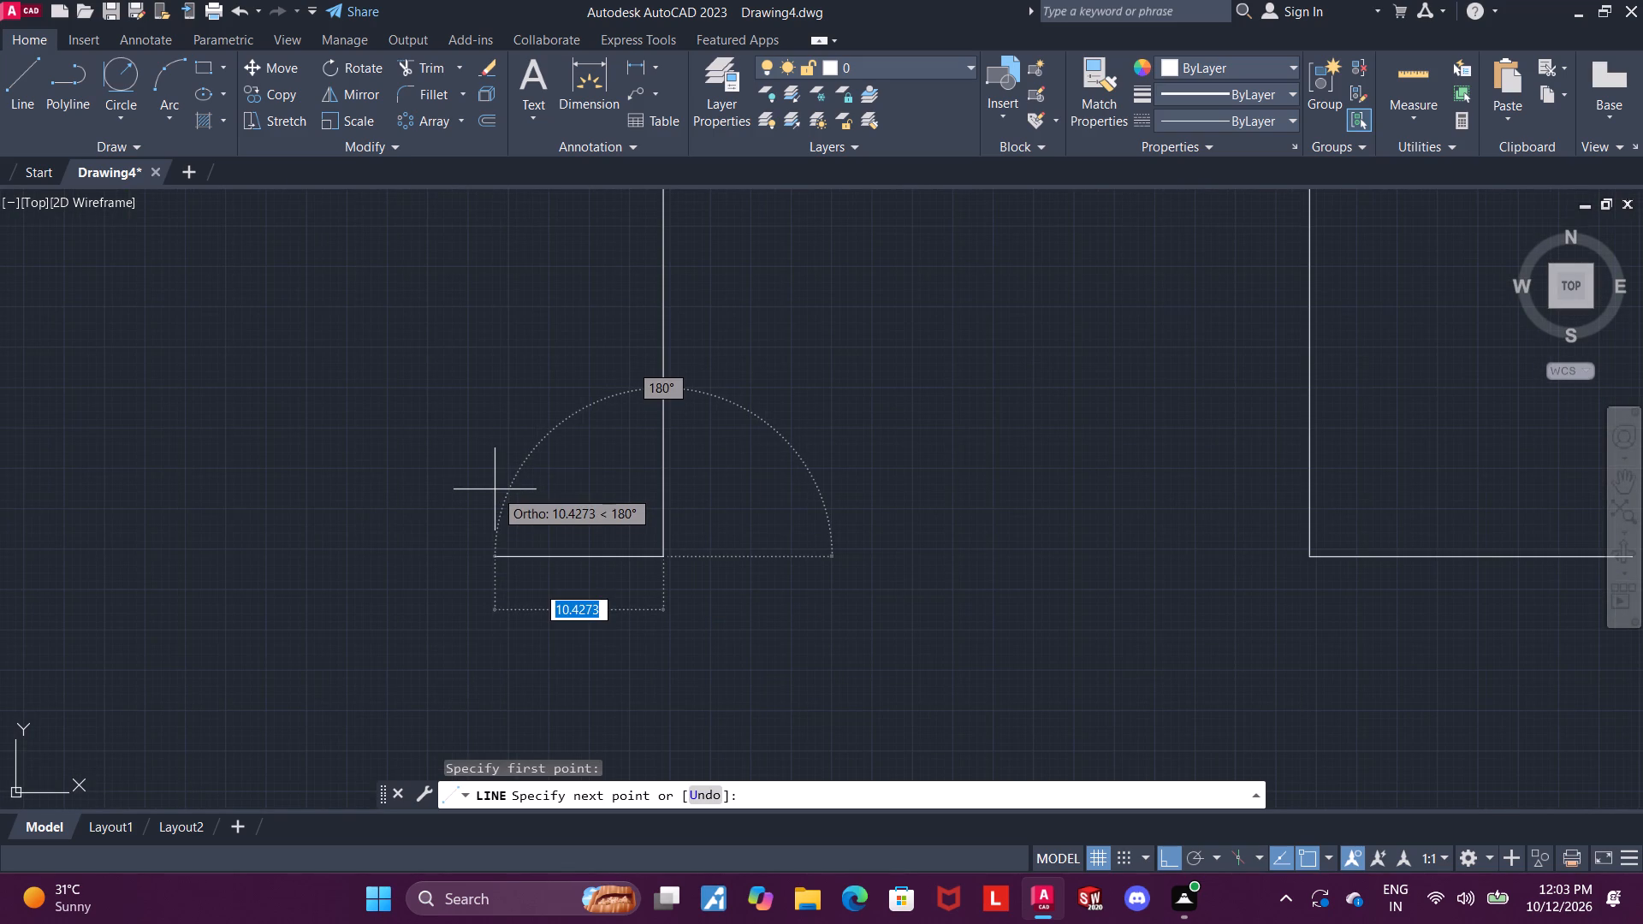
{"action": "scroll", "coordinate": [495, 489], "scroll_direction": "down", "scroll_amount": 1}
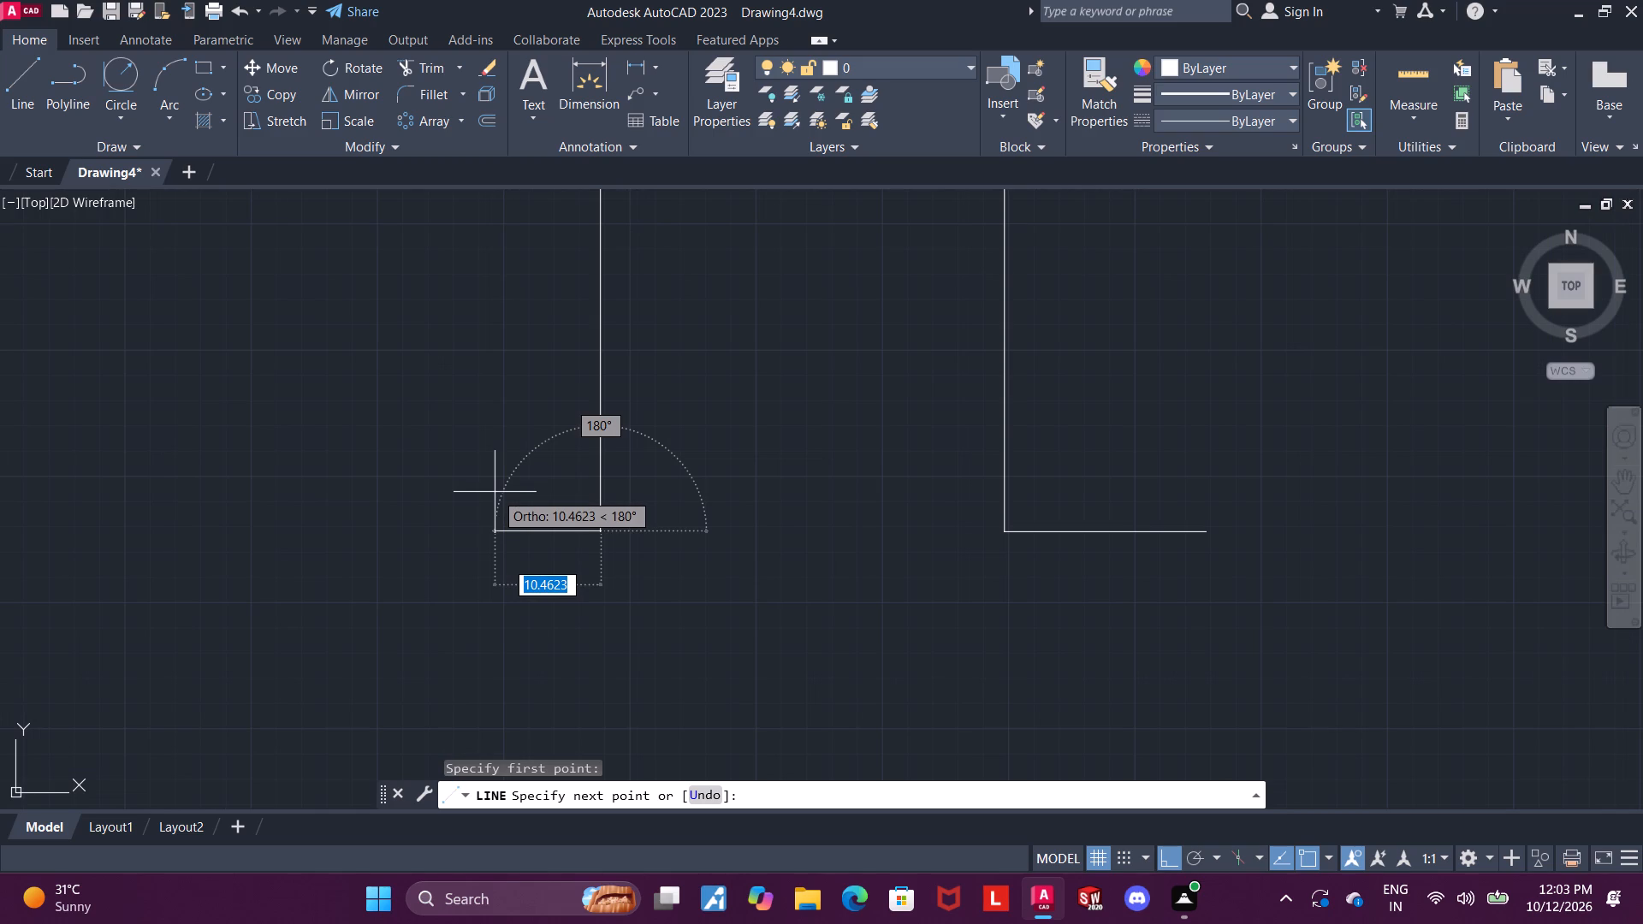
{"action": "scroll", "coordinate": [495, 492], "scroll_direction": "up", "scroll_amount": 1}
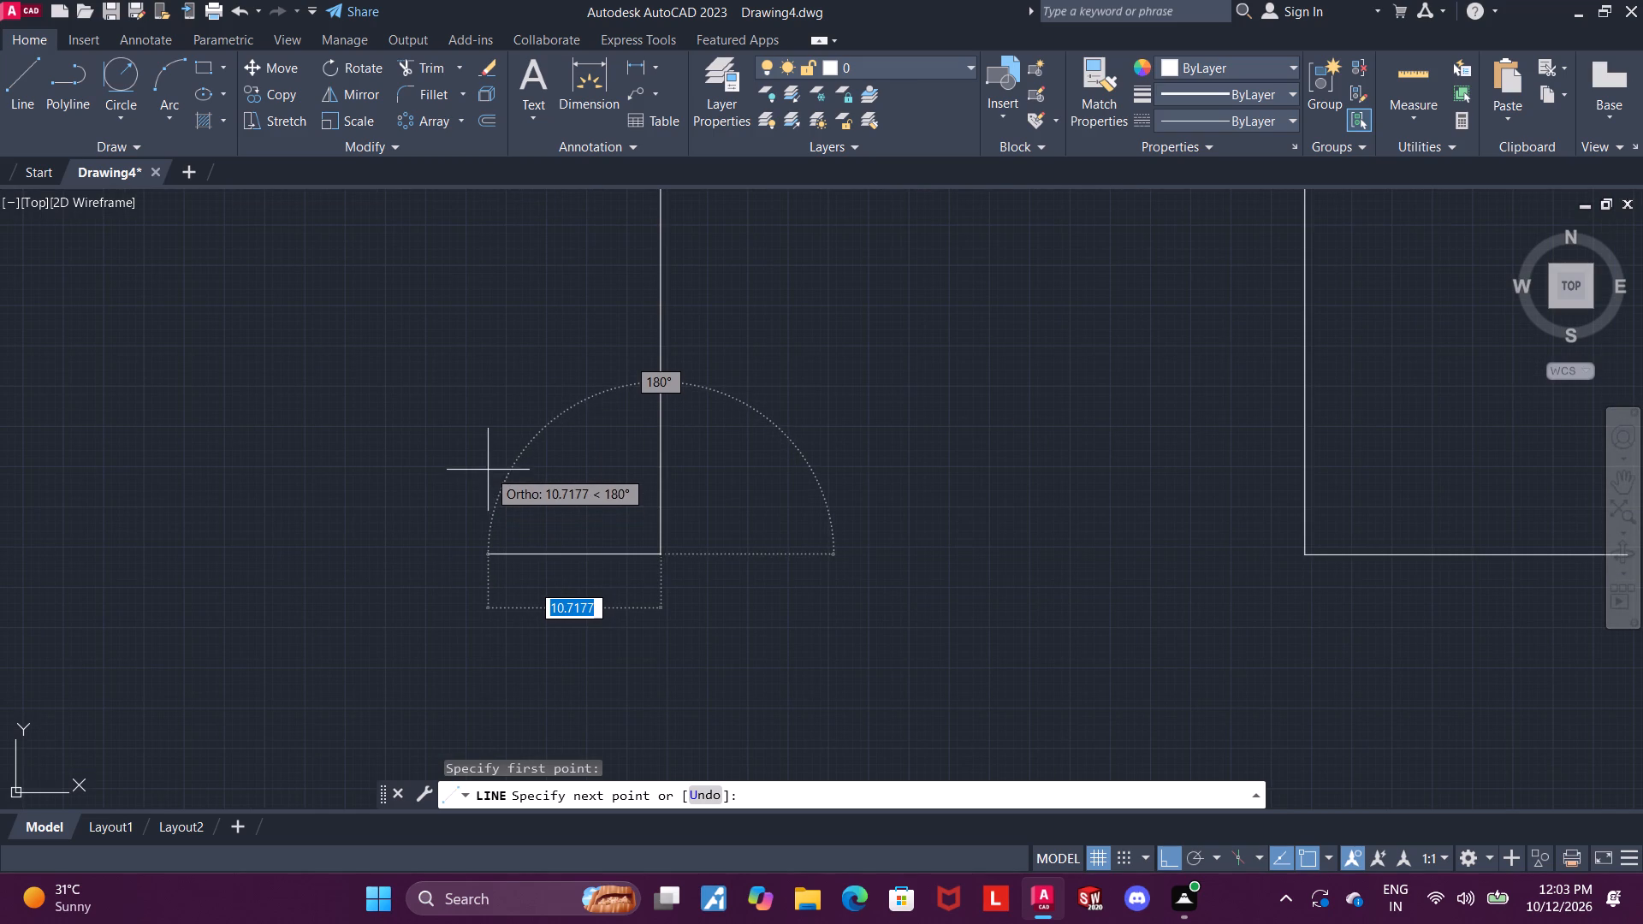
{"action": "scroll", "coordinate": [492, 487], "scroll_direction": "down", "scroll_amount": 1}
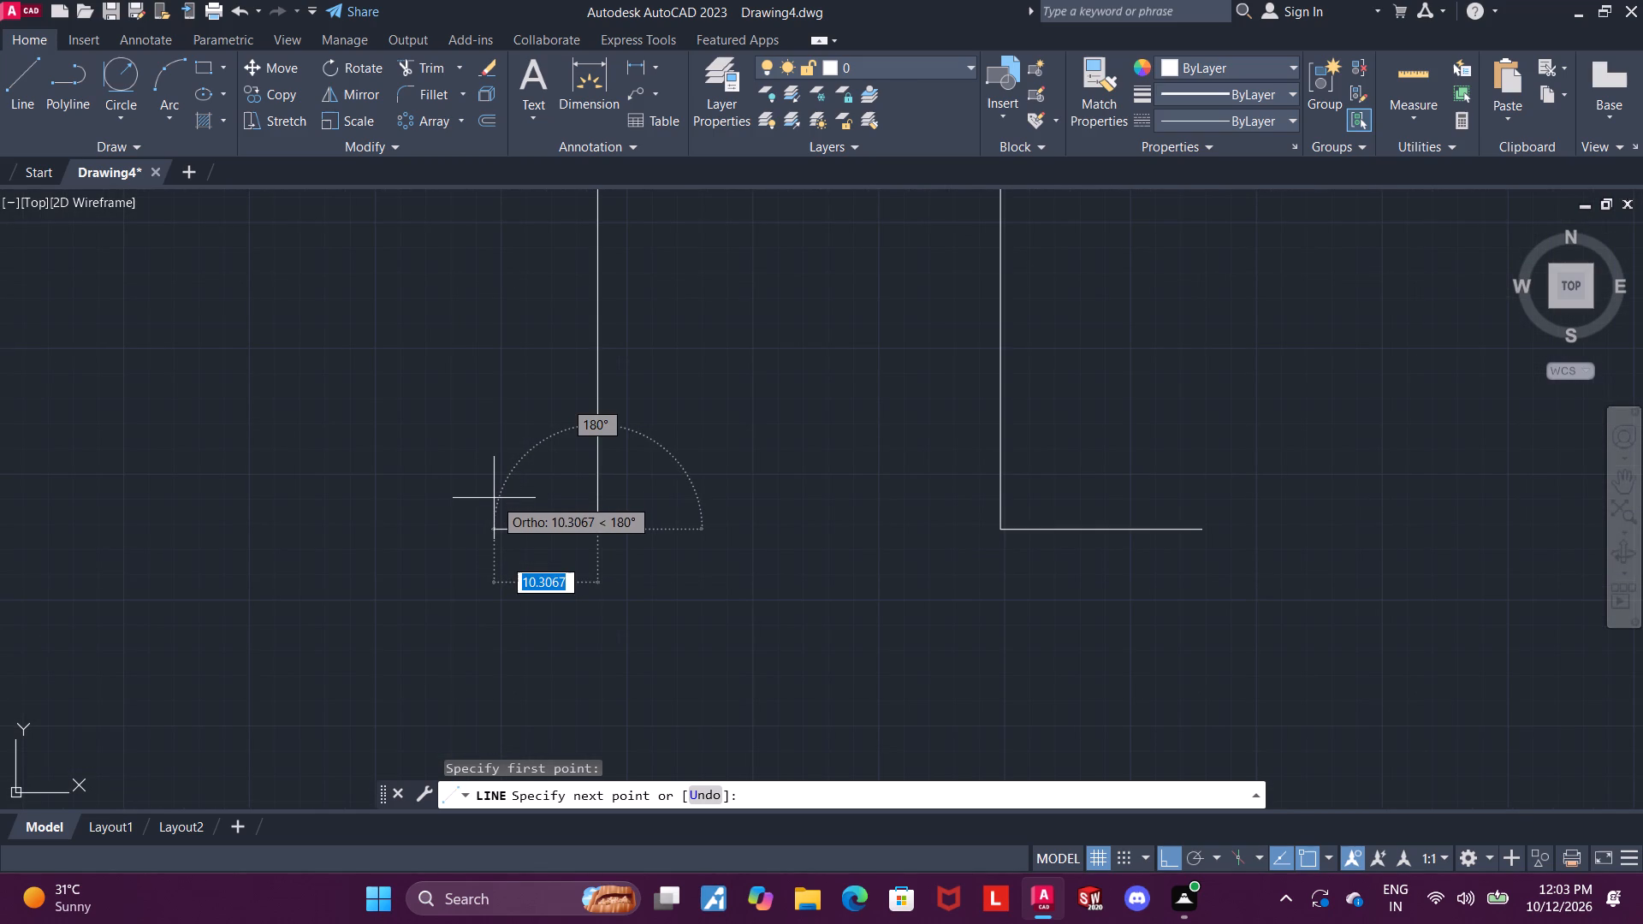
{"action": "type", "text": "40"}
{"action": "key", "text": "Return"}
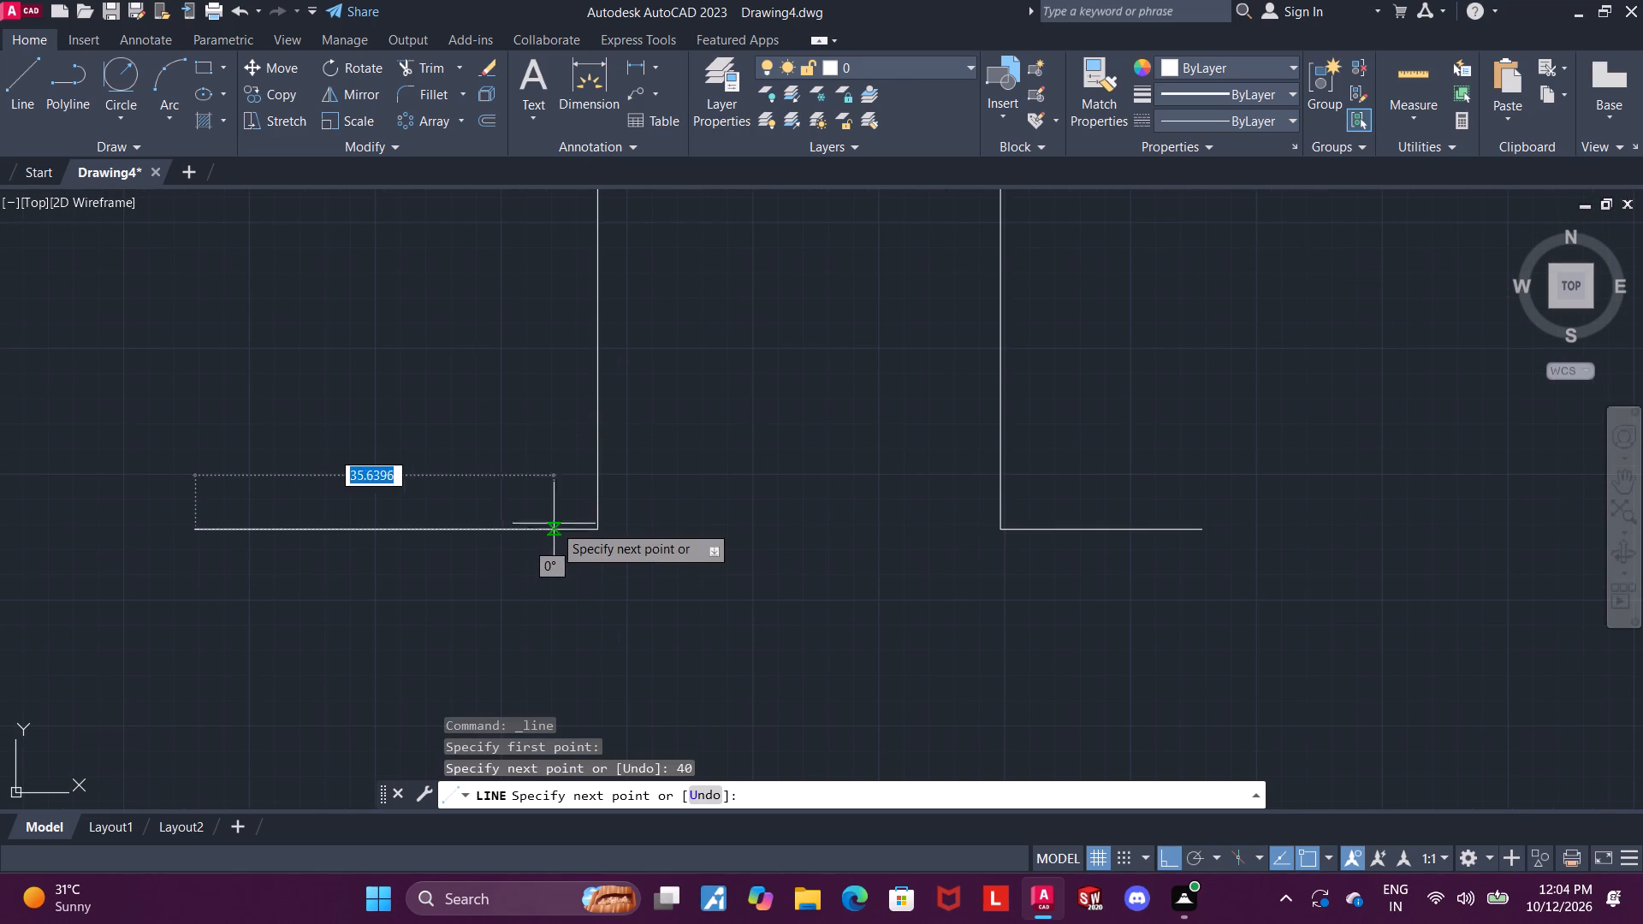
{"action": "scroll", "coordinate": [554, 524], "scroll_direction": "down", "scroll_amount": 2}
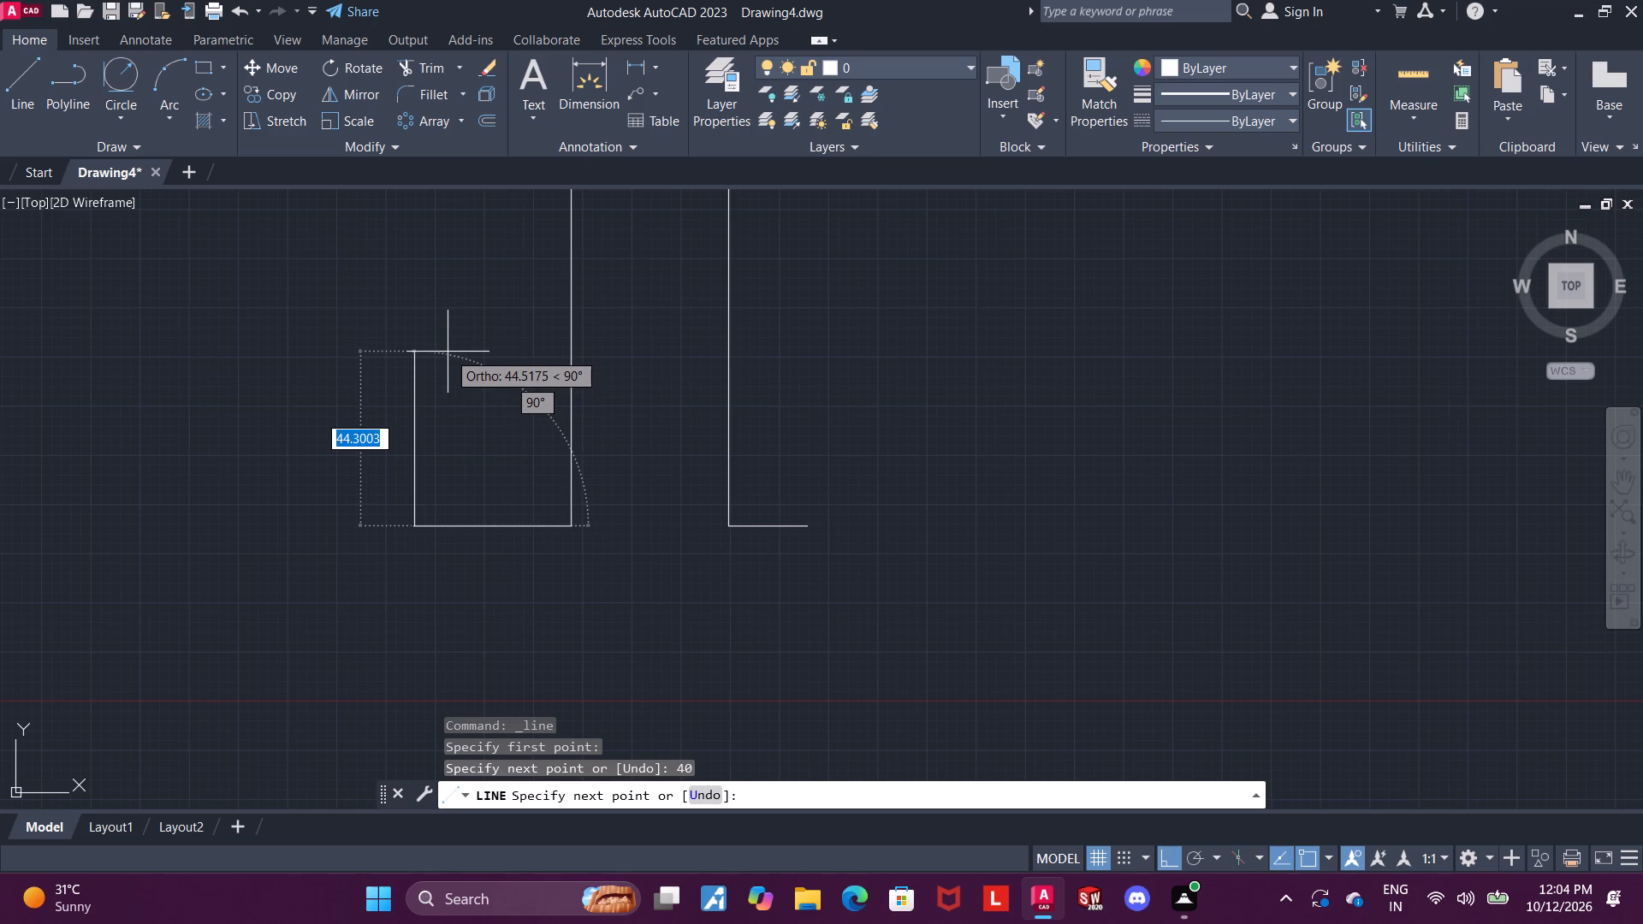
{"action": "type", "text": "40"}
{"action": "key", "text": "Return"}
{"action": "key", "text": "Escape"}
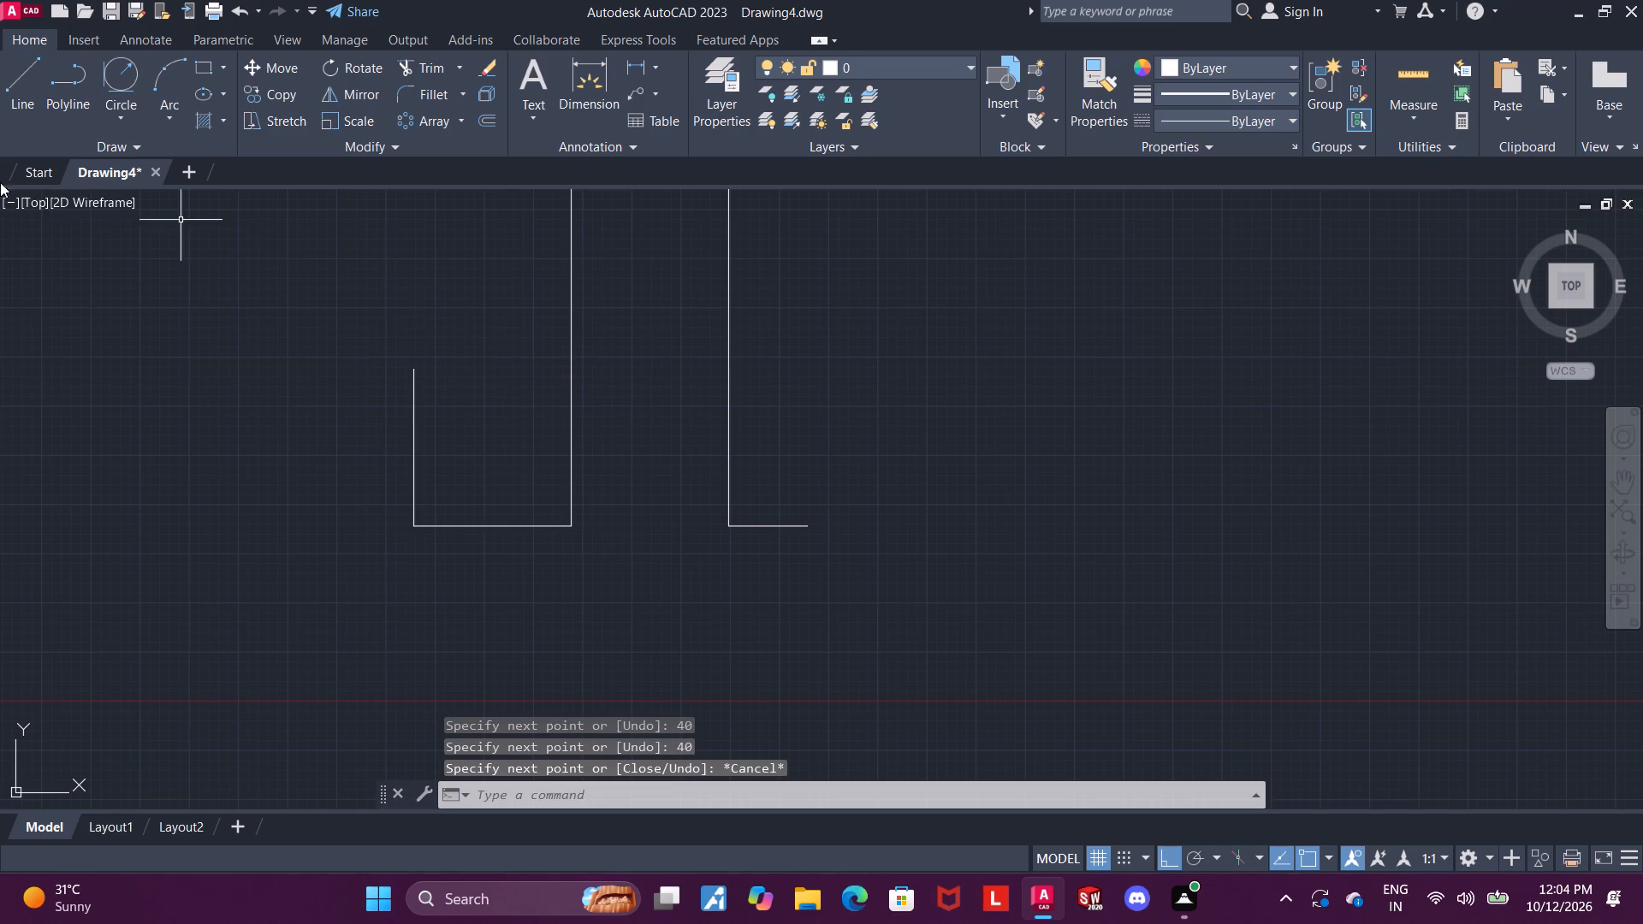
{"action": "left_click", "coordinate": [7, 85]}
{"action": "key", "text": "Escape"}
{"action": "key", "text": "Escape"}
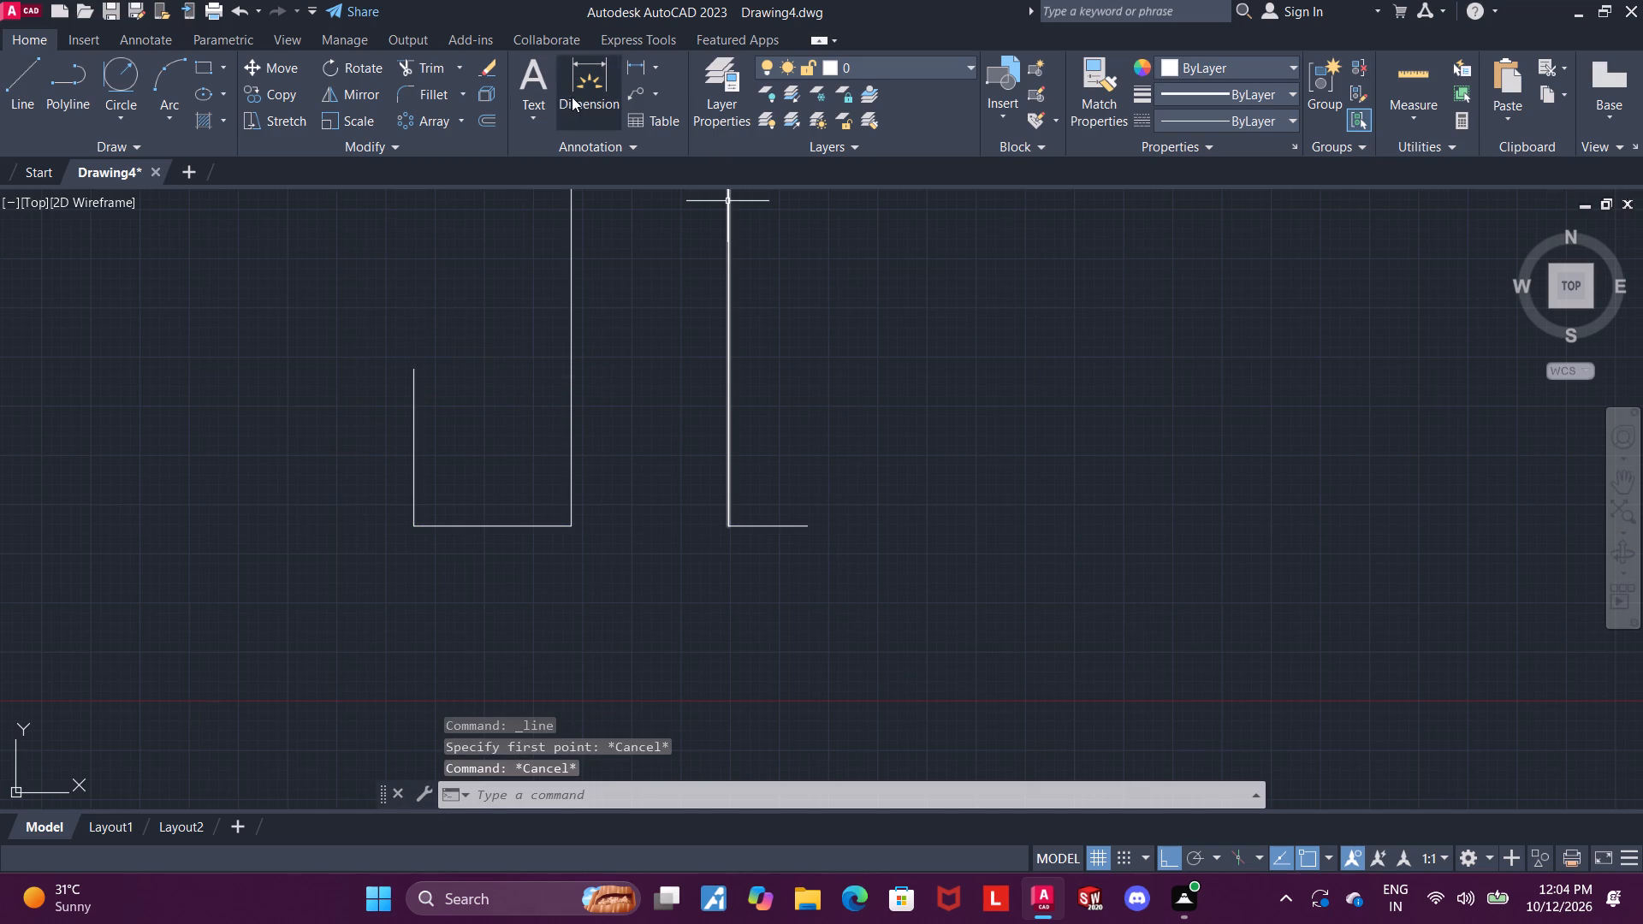
Remove the 20-unit horizontal line at the profile's lower right using Trim.
{"action": "left_click", "coordinate": [421, 67]}
{"action": "left_click_drag", "start_coordinate": [759, 473], "coordinate": [752, 571]}
{"action": "key", "text": "Escape"}
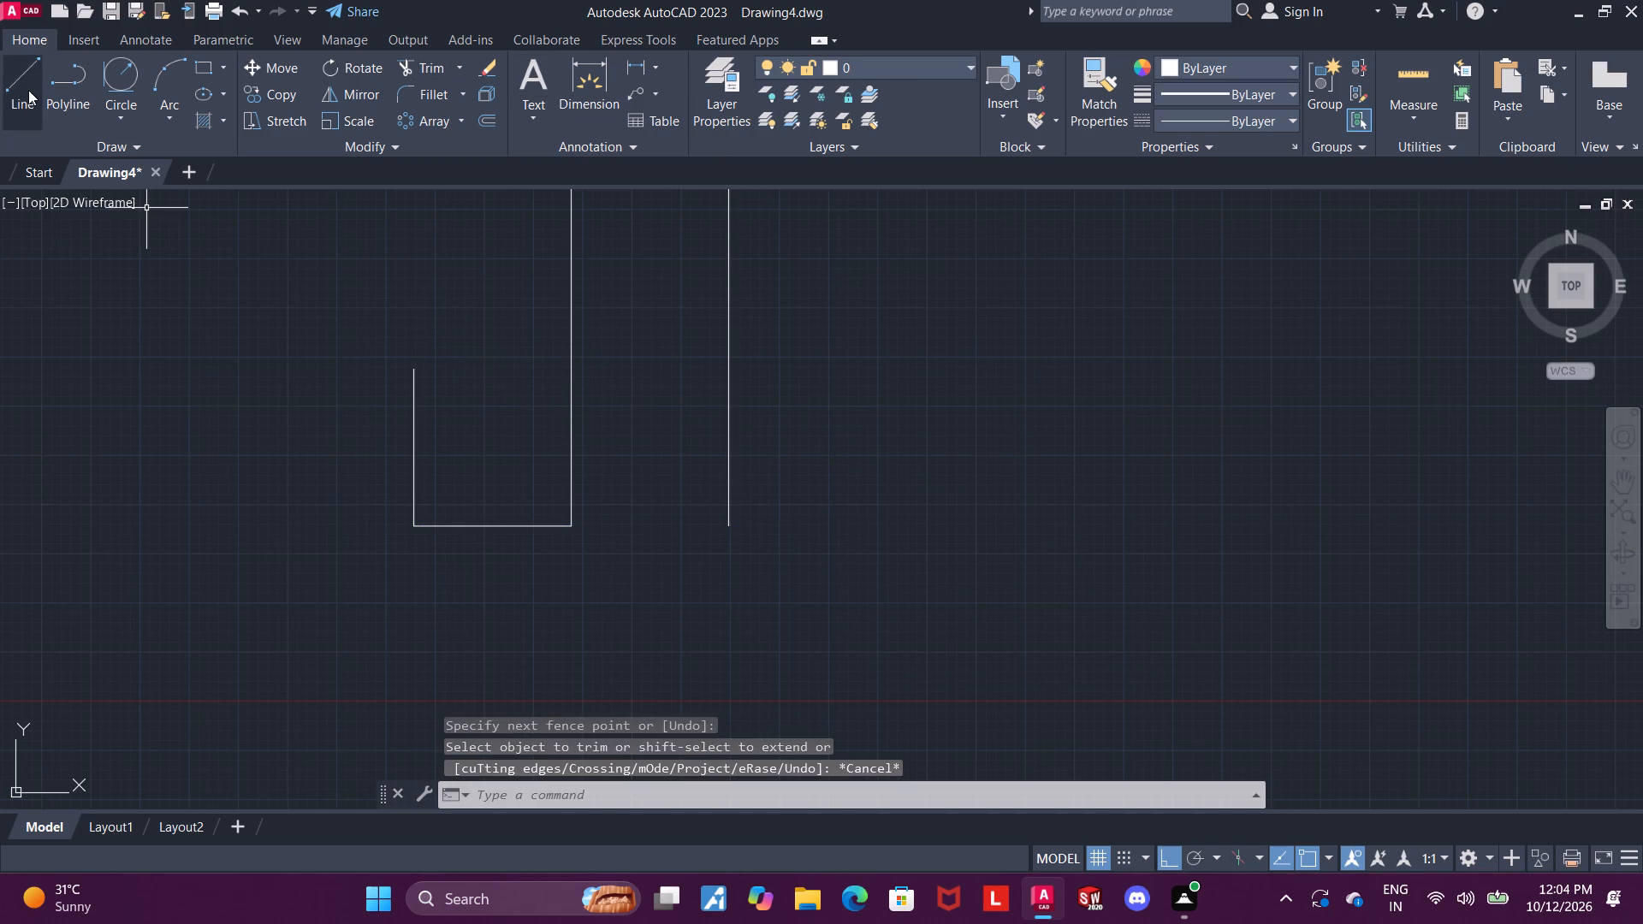
From the lower end of the right 100-unit vertical, draw connected lines 40 units right and 40 units up.
{"action": "left_click", "coordinate": [28, 90]}
{"action": "left_click", "coordinate": [726, 528]}
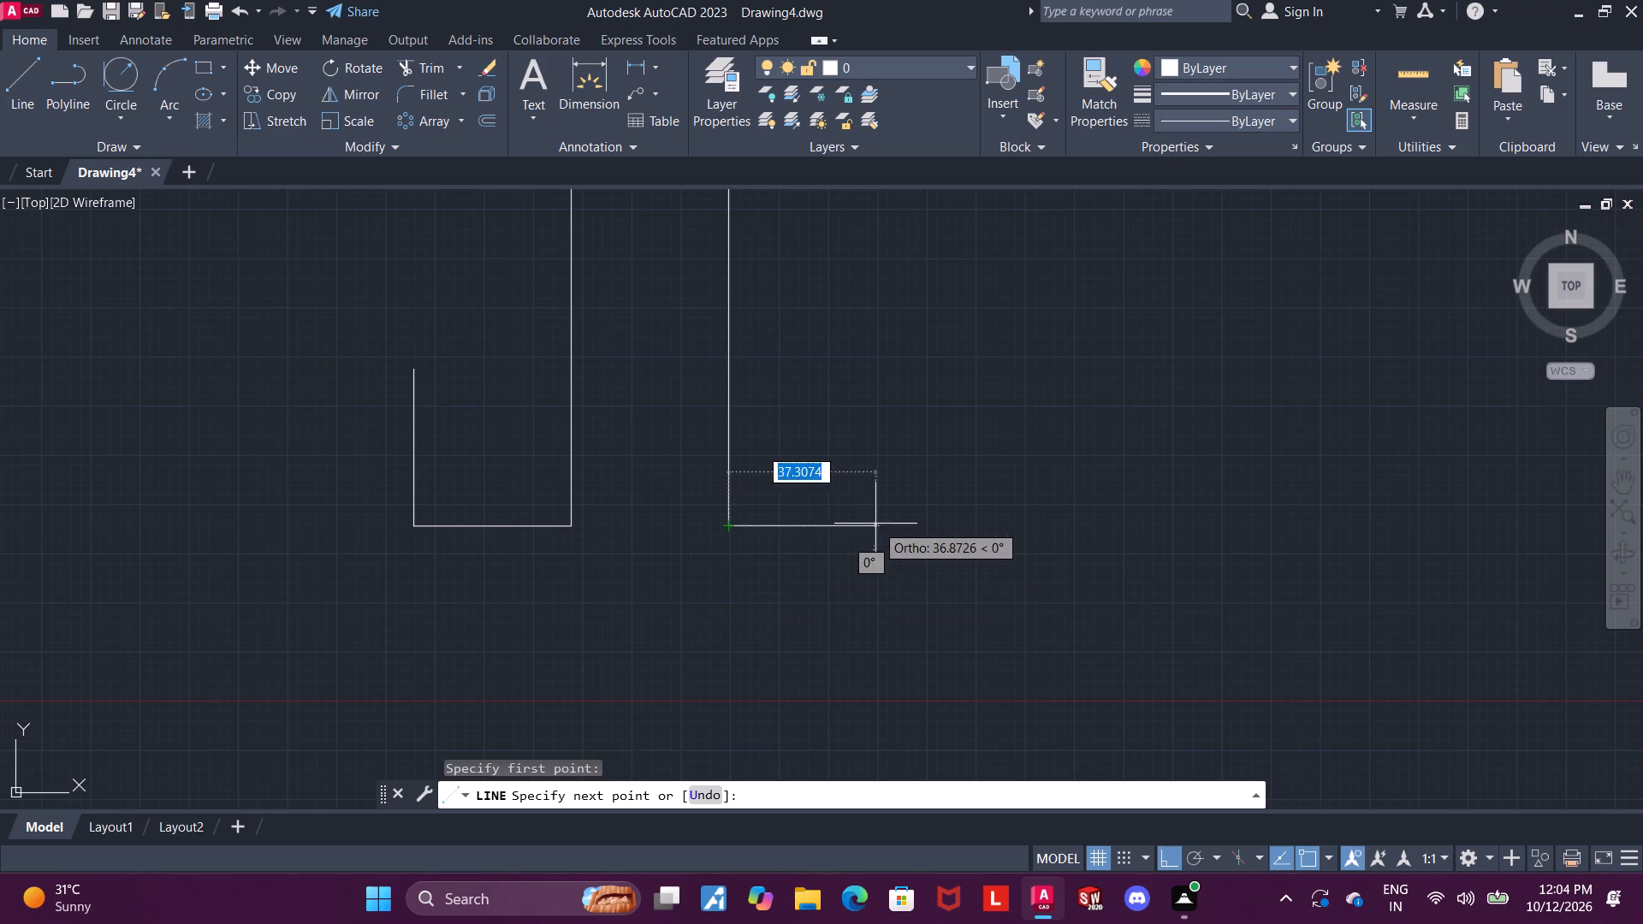
{"action": "type", "text": "40"}
{"action": "key", "text": "Return"}
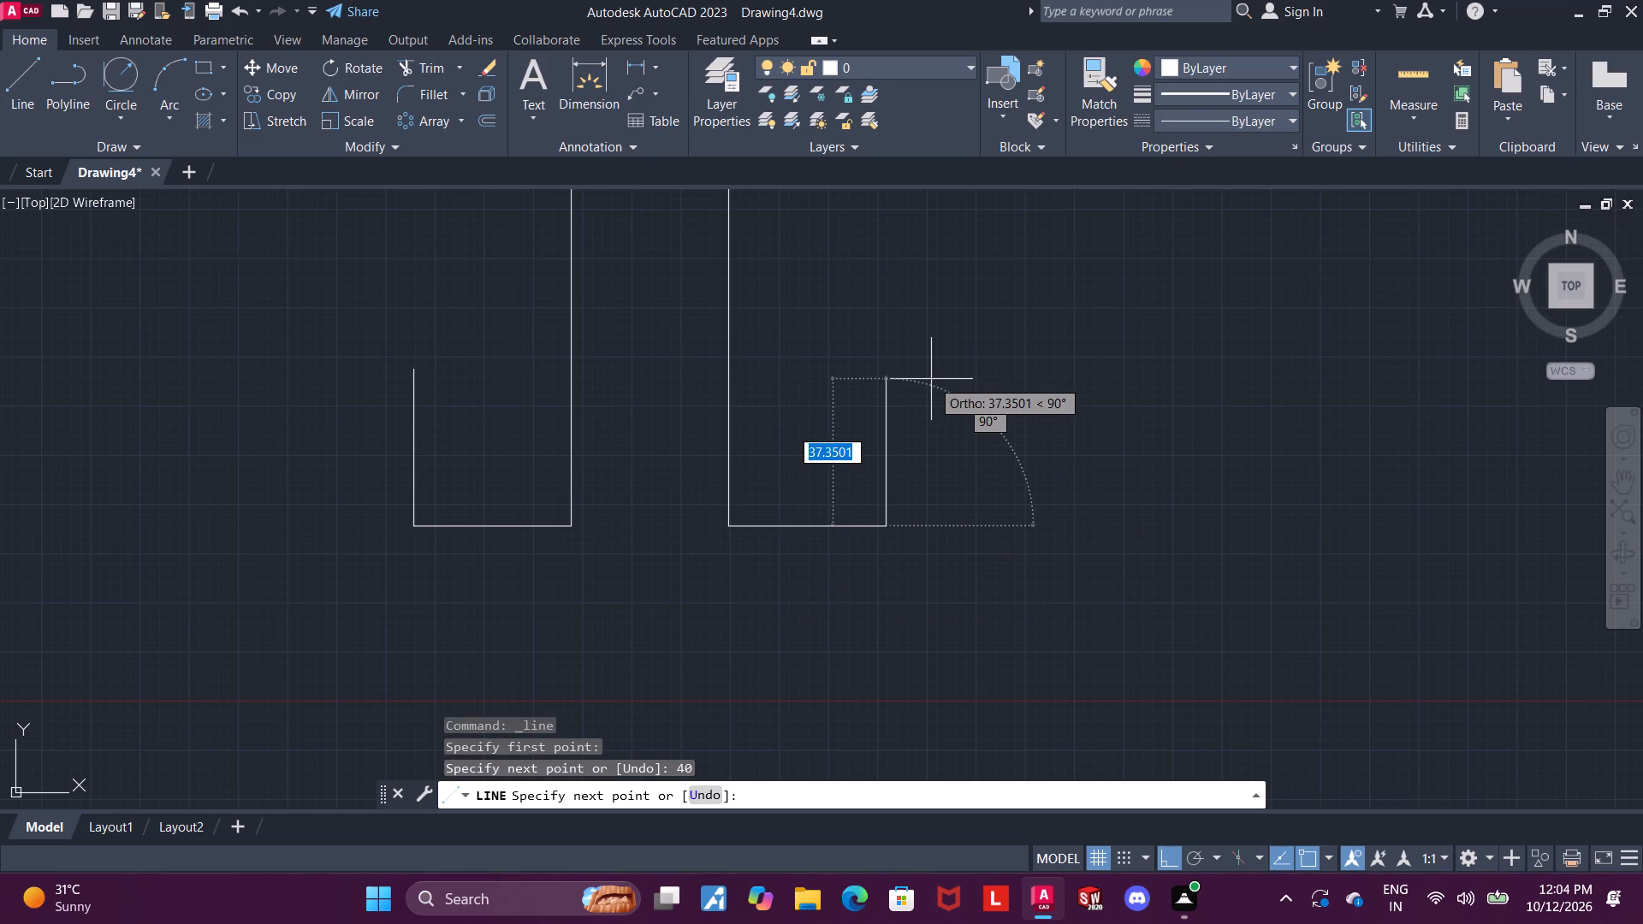
{"action": "type", "text": "40"}
{"action": "key", "text": "Return"}
{"action": "key", "text": "Escape"}
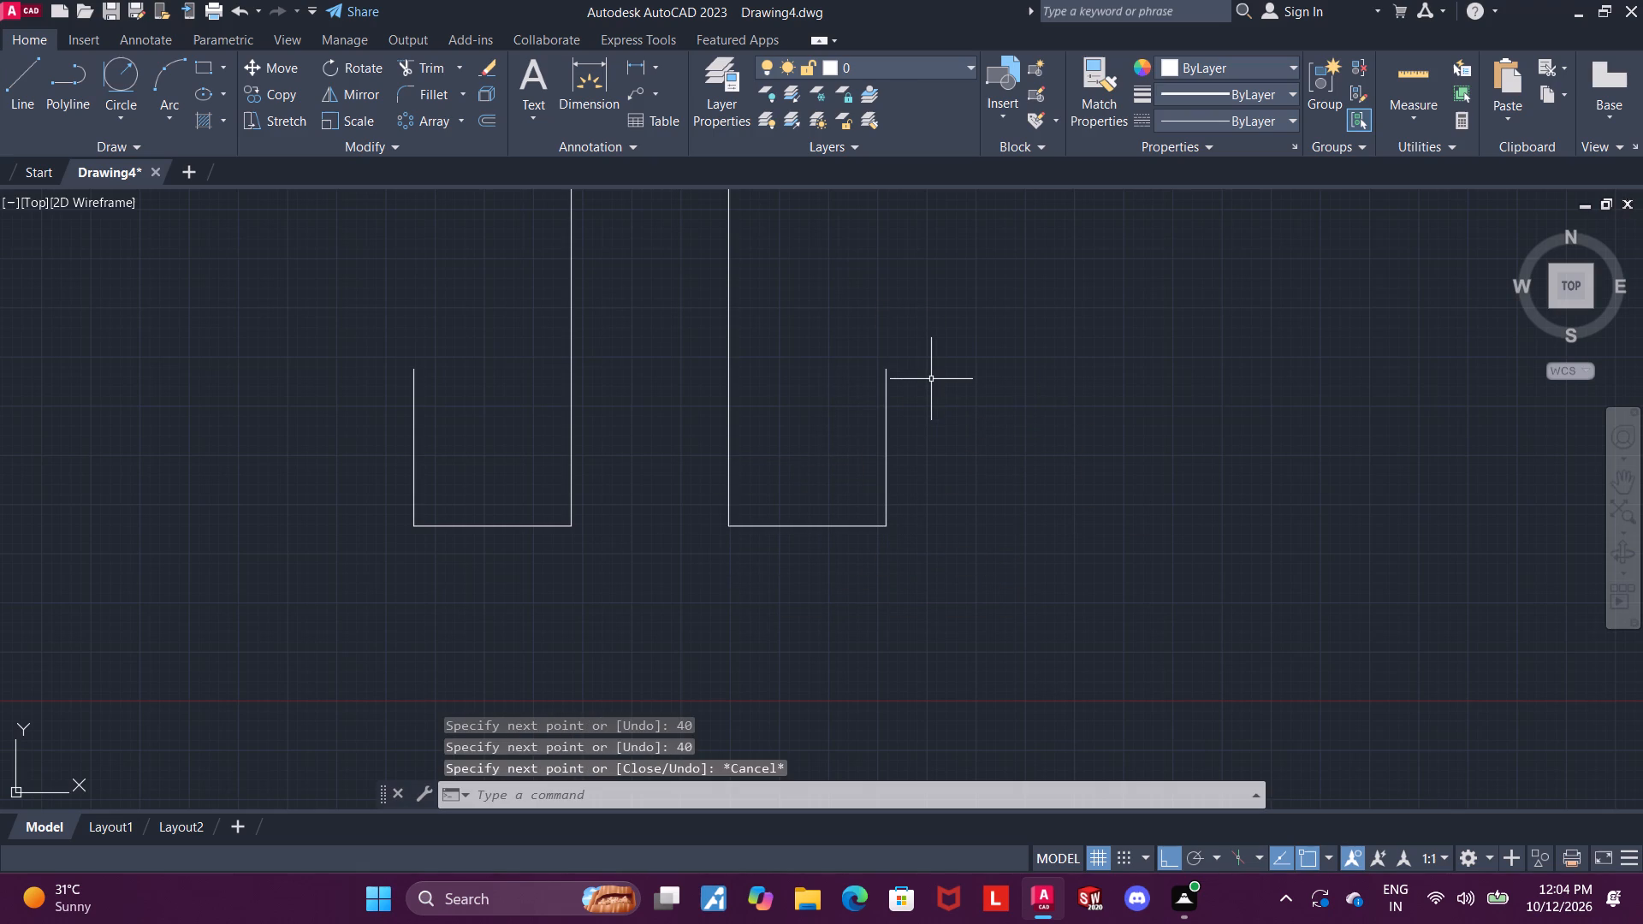
{"action": "scroll", "coordinate": [934, 386], "scroll_direction": "down", "scroll_amount": 1}
{"action": "middle_click_drag", "start_coordinate": [854, 323], "coordinate": [890, 427]}
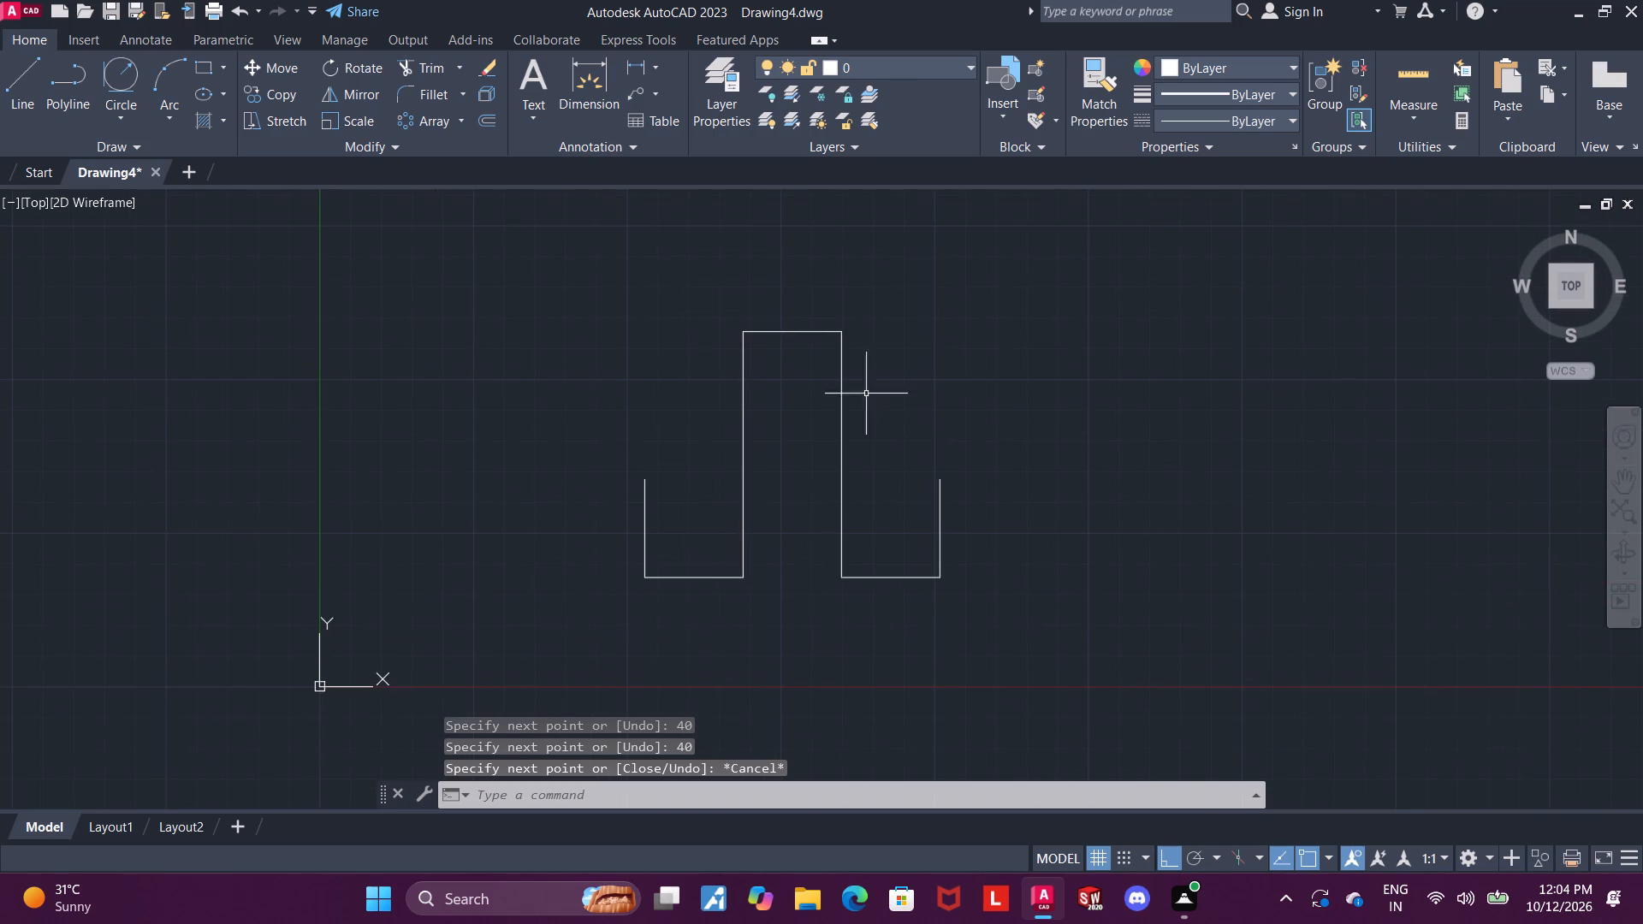
{"action": "key", "text": "Escape"}
{"action": "key", "text": "Escape"}
{"action": "key", "text": "Escape"}
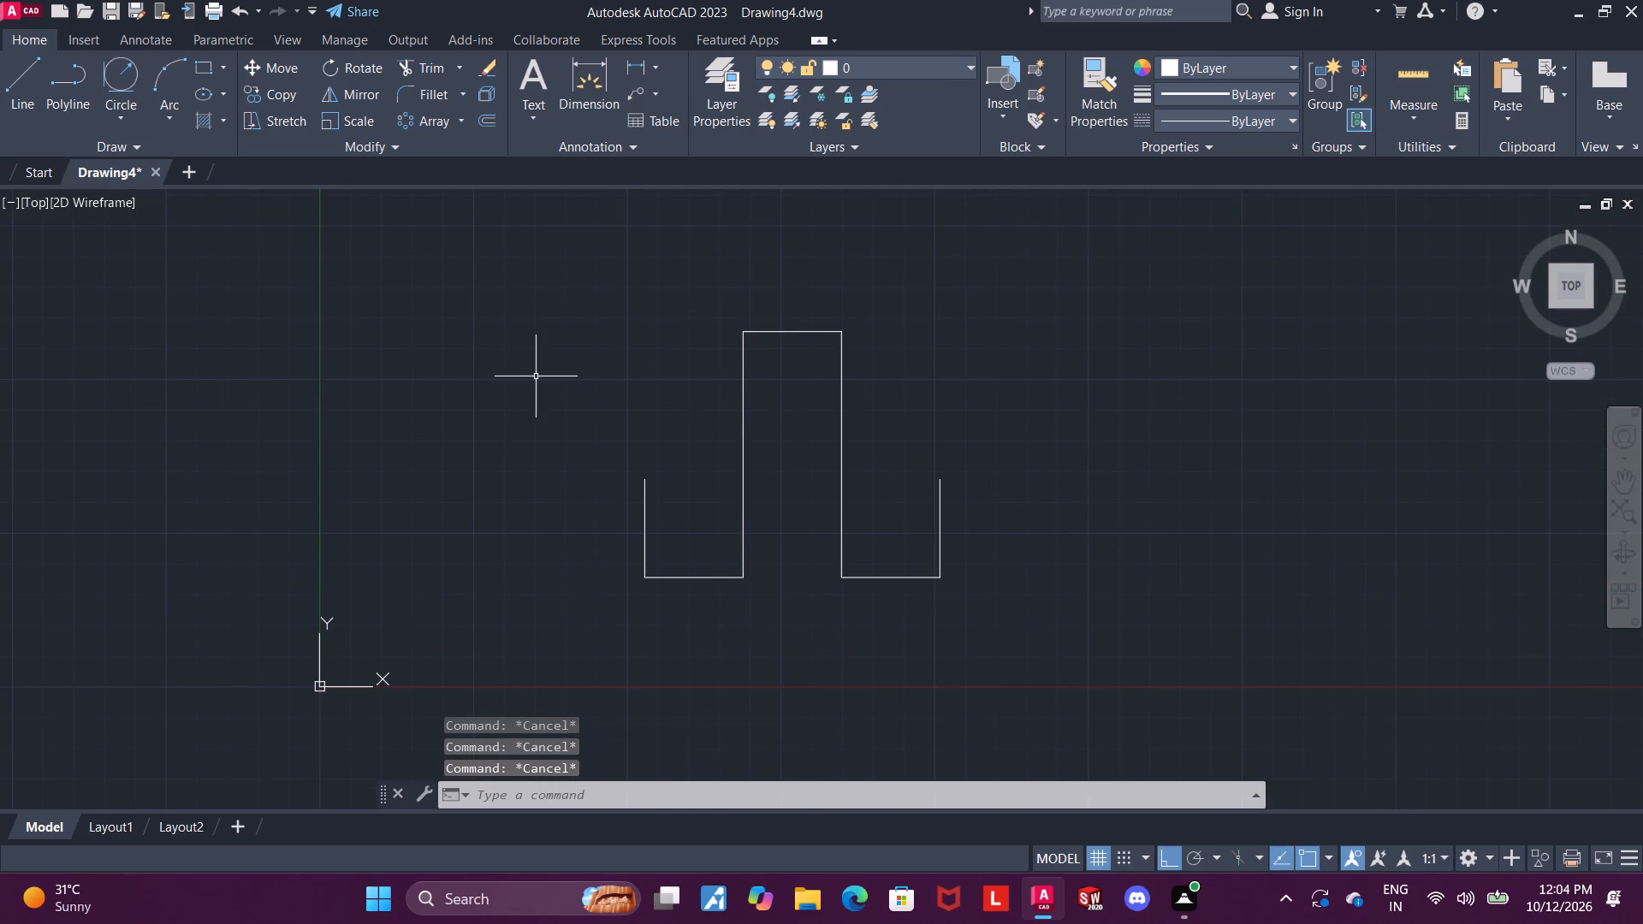
Draw a vertical centre line upward from the midpoint of the lower-left 40-unit horizontal, ending slightly below the profile's top edge.
{"action": "left_click", "coordinate": [0, 68]}
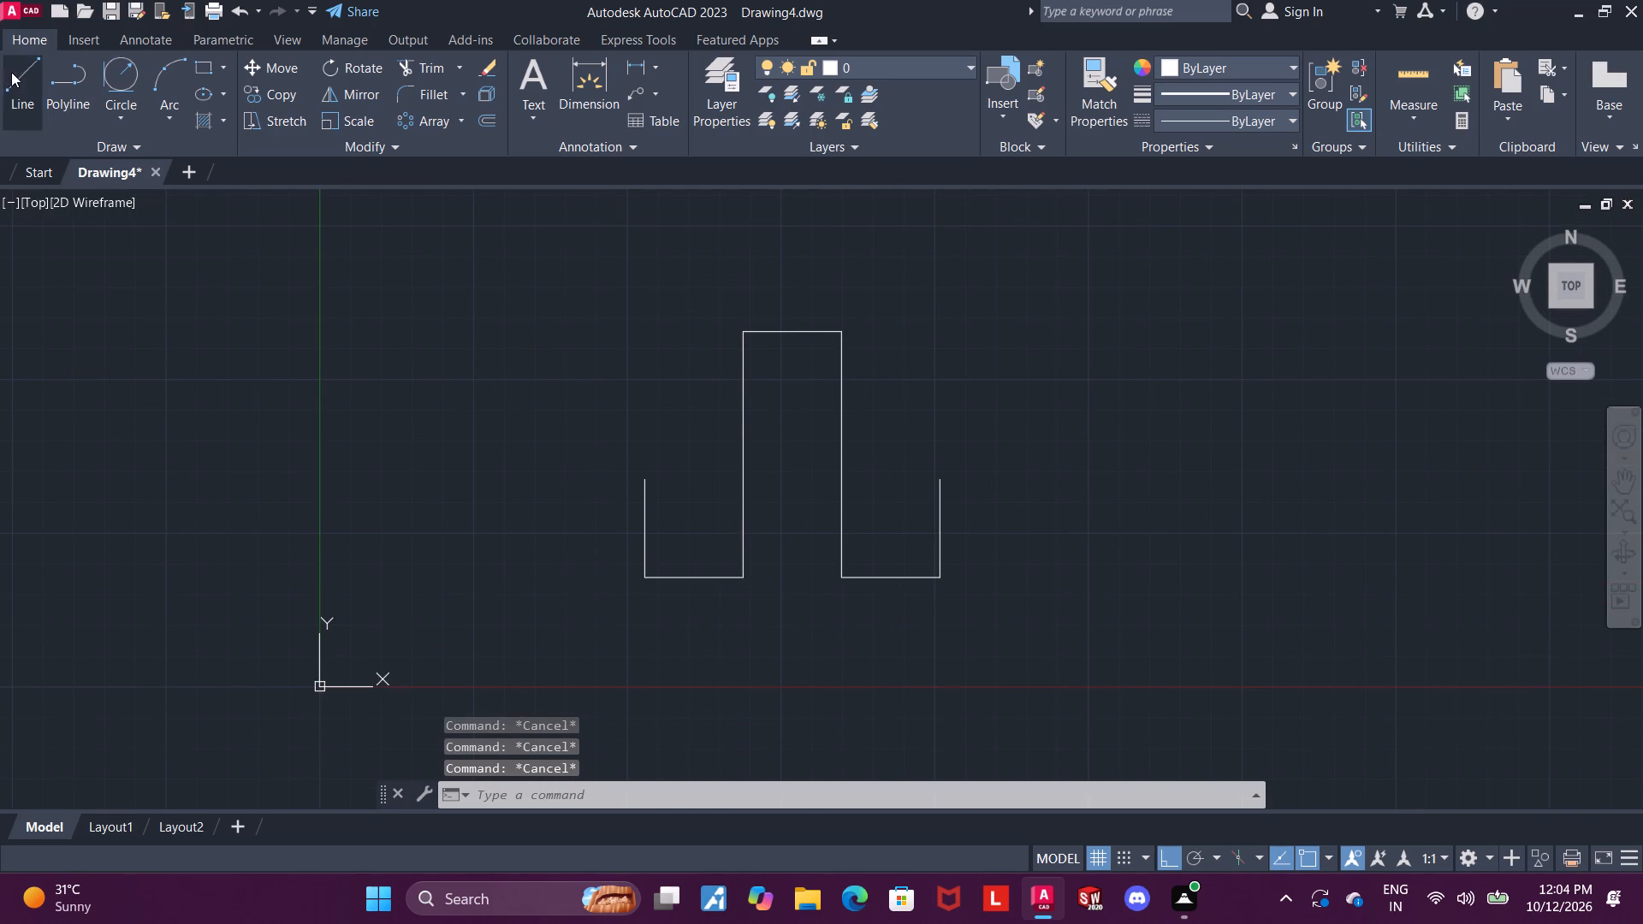
{"action": "left_click", "coordinate": [11, 72]}
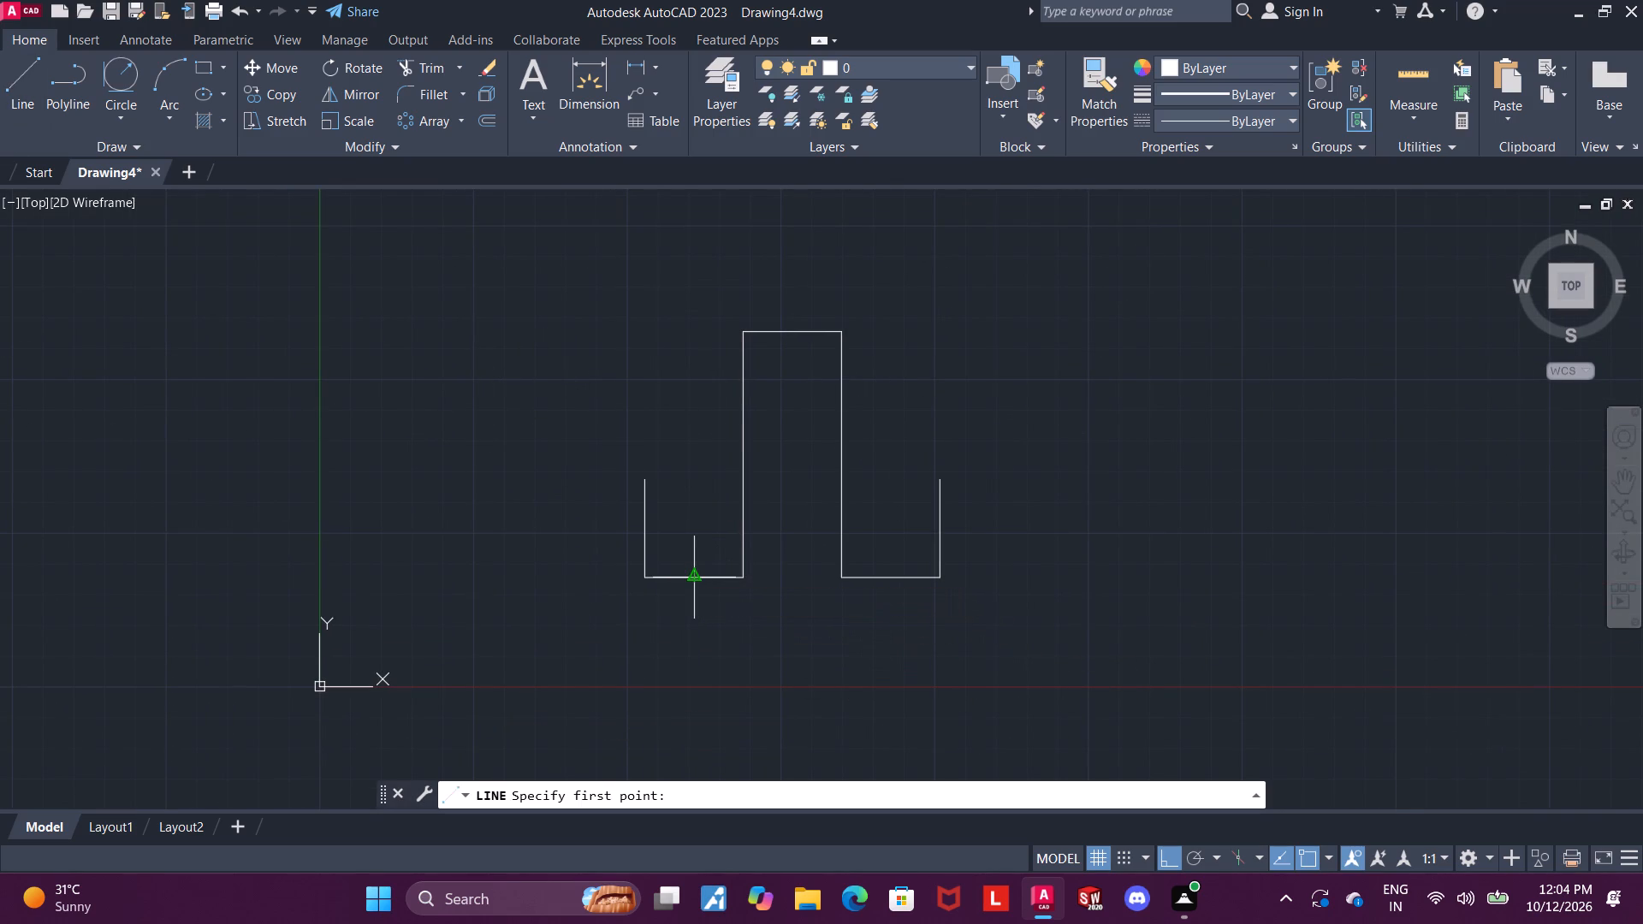
{"action": "scroll", "coordinate": [696, 576], "scroll_direction": "down", "scroll_amount": 1}
{"action": "left_click_drag", "start_coordinate": [696, 576], "coordinate": [697, 567]}
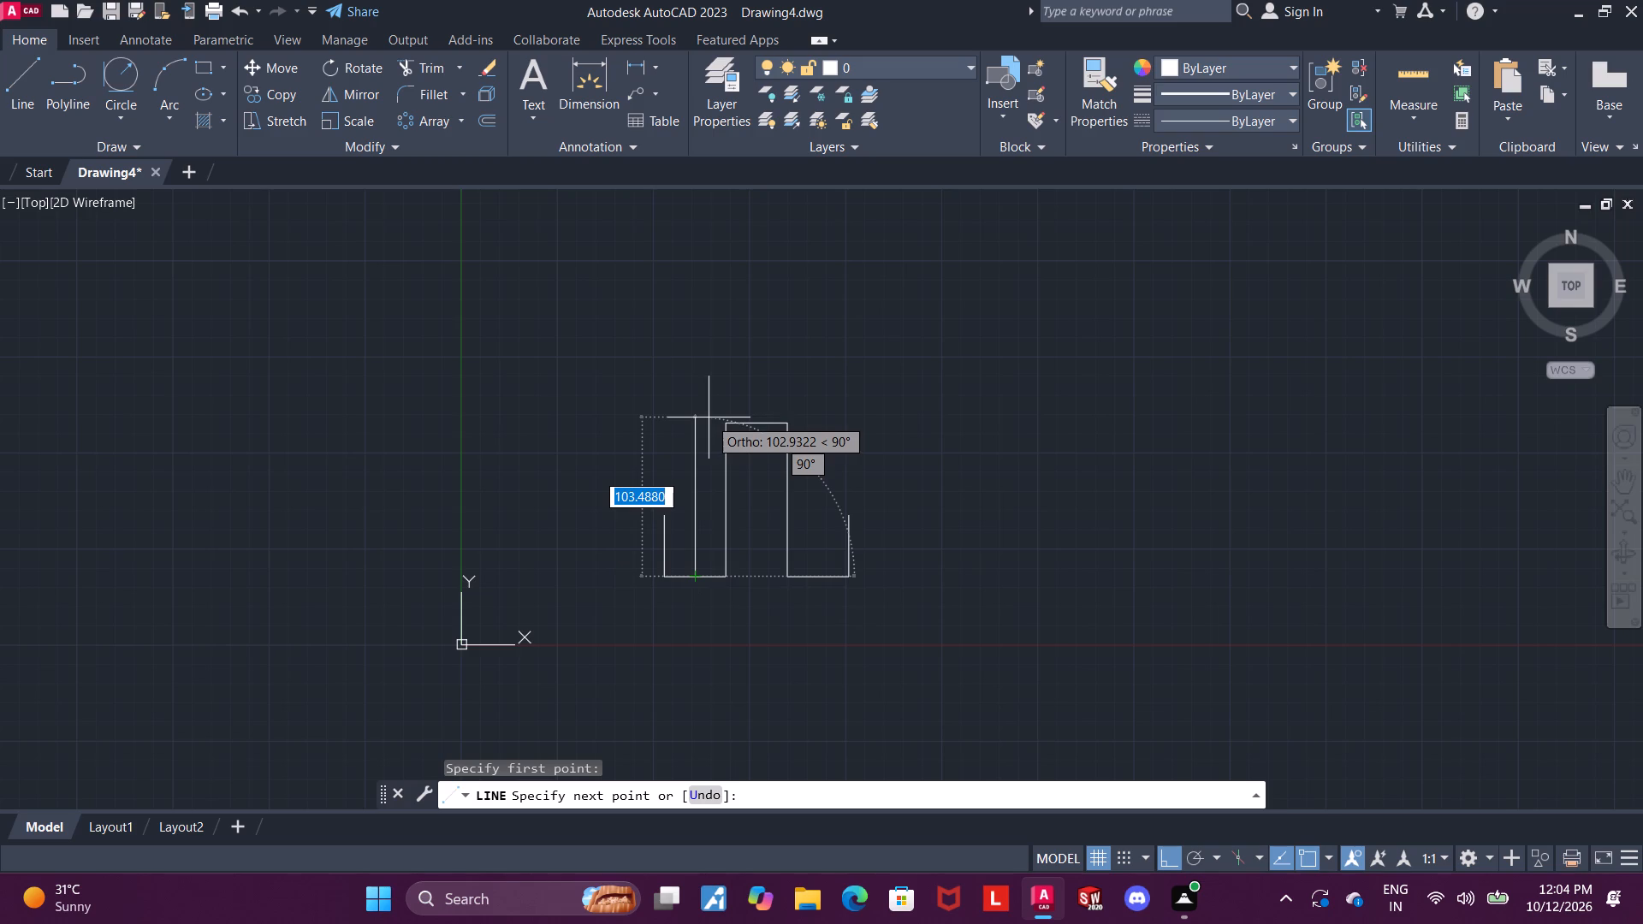
{"action": "left_click", "coordinate": [701, 446]}
{"action": "key", "text": "Escape"}
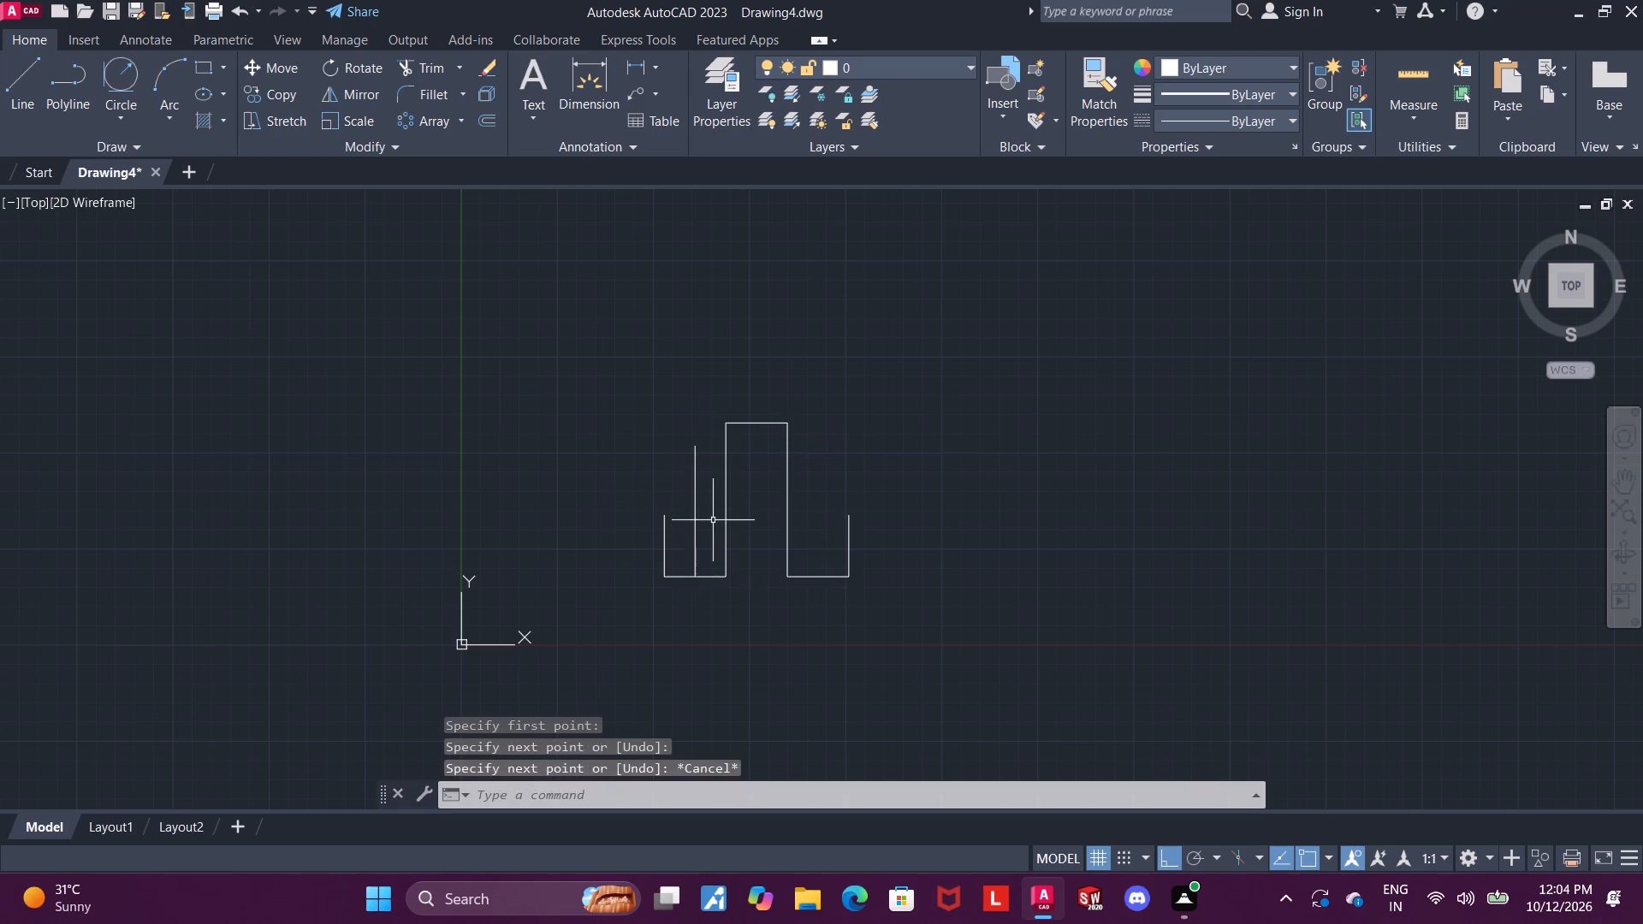
{"action": "key", "text": "Escape"}
Load the ACAD_ISO04W100 (ISO long-dash dot) linetype into the drawing.
{"action": "left_click", "coordinate": [697, 512]}
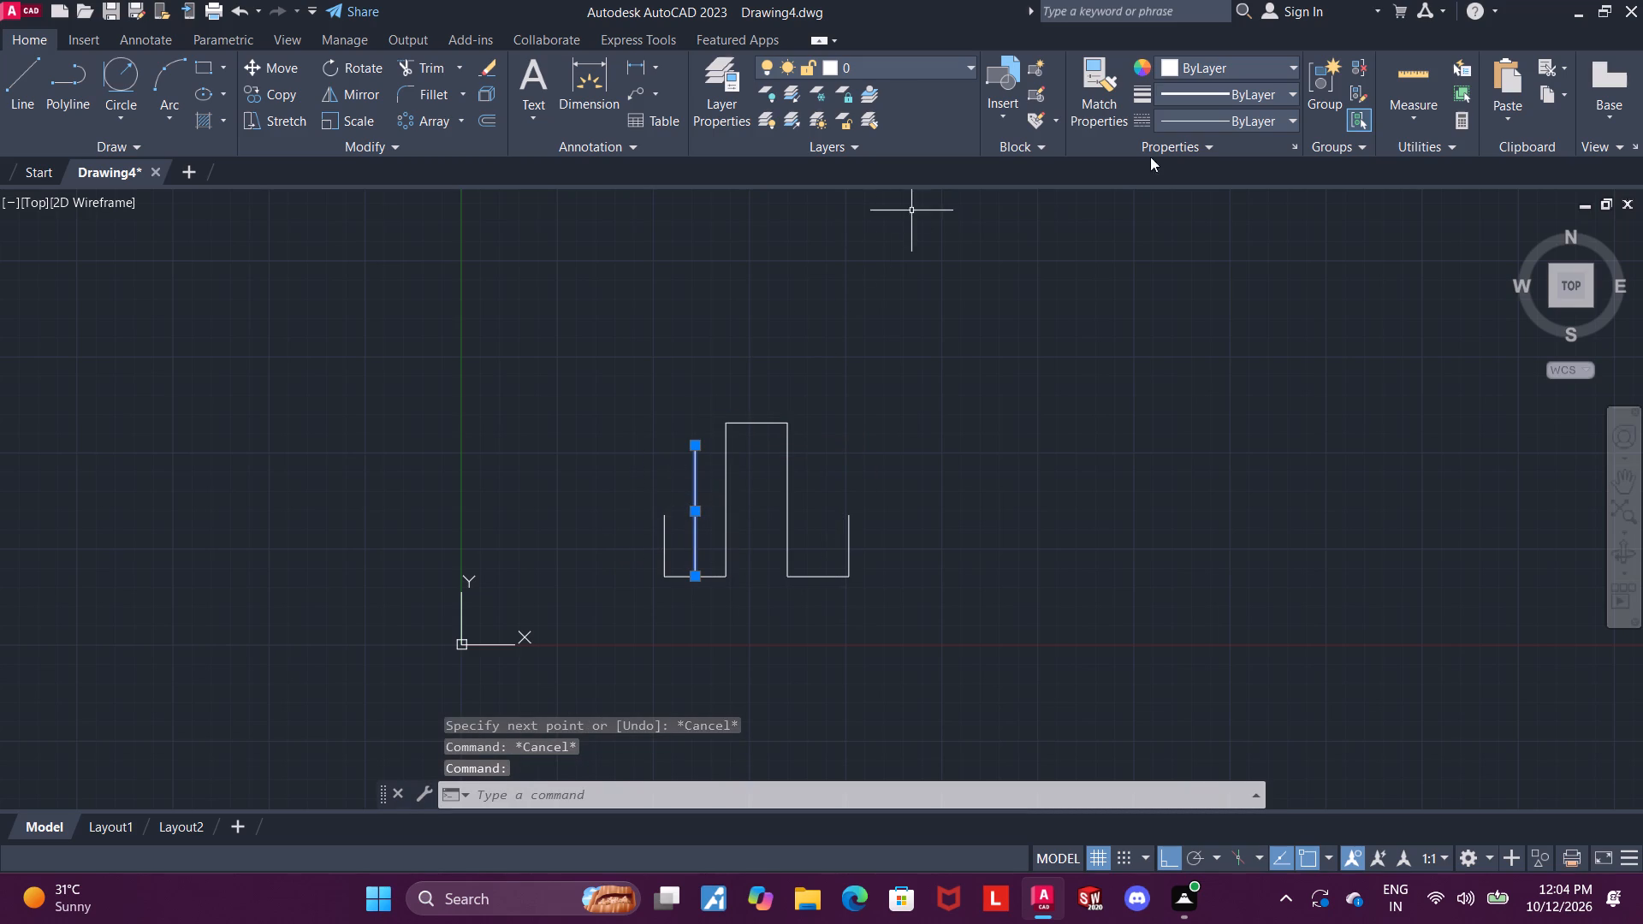
{"action": "left_click", "coordinate": [1188, 126]}
{"action": "left_click", "coordinate": [1206, 217]}
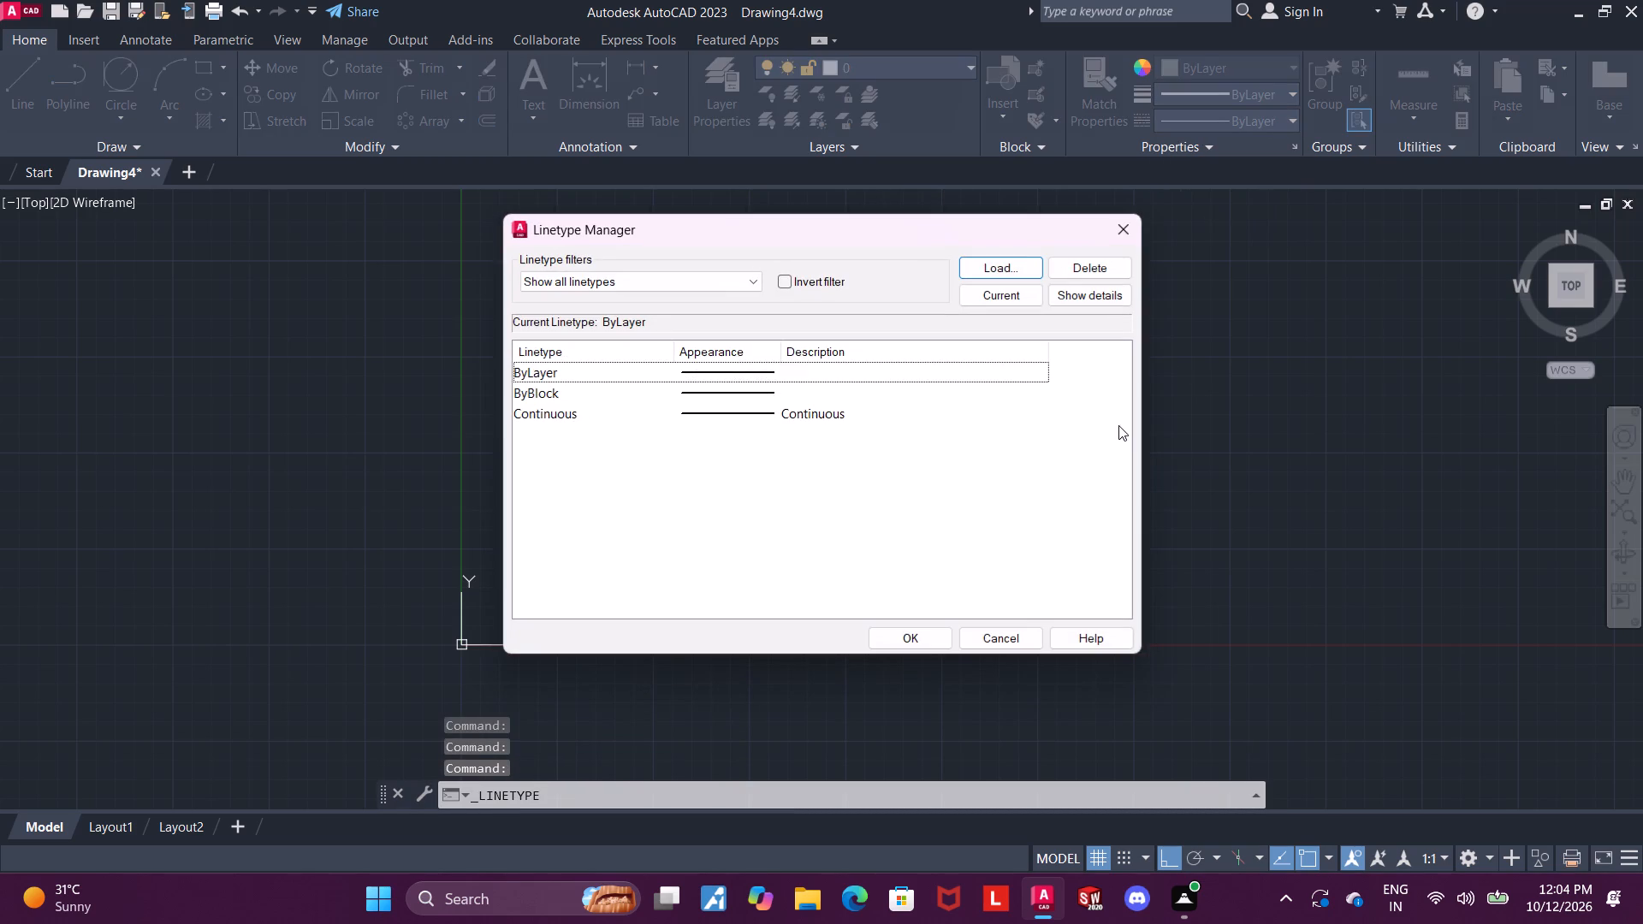
{"action": "left_click", "coordinate": [1004, 264]}
{"action": "double_click", "coordinate": [941, 447]}
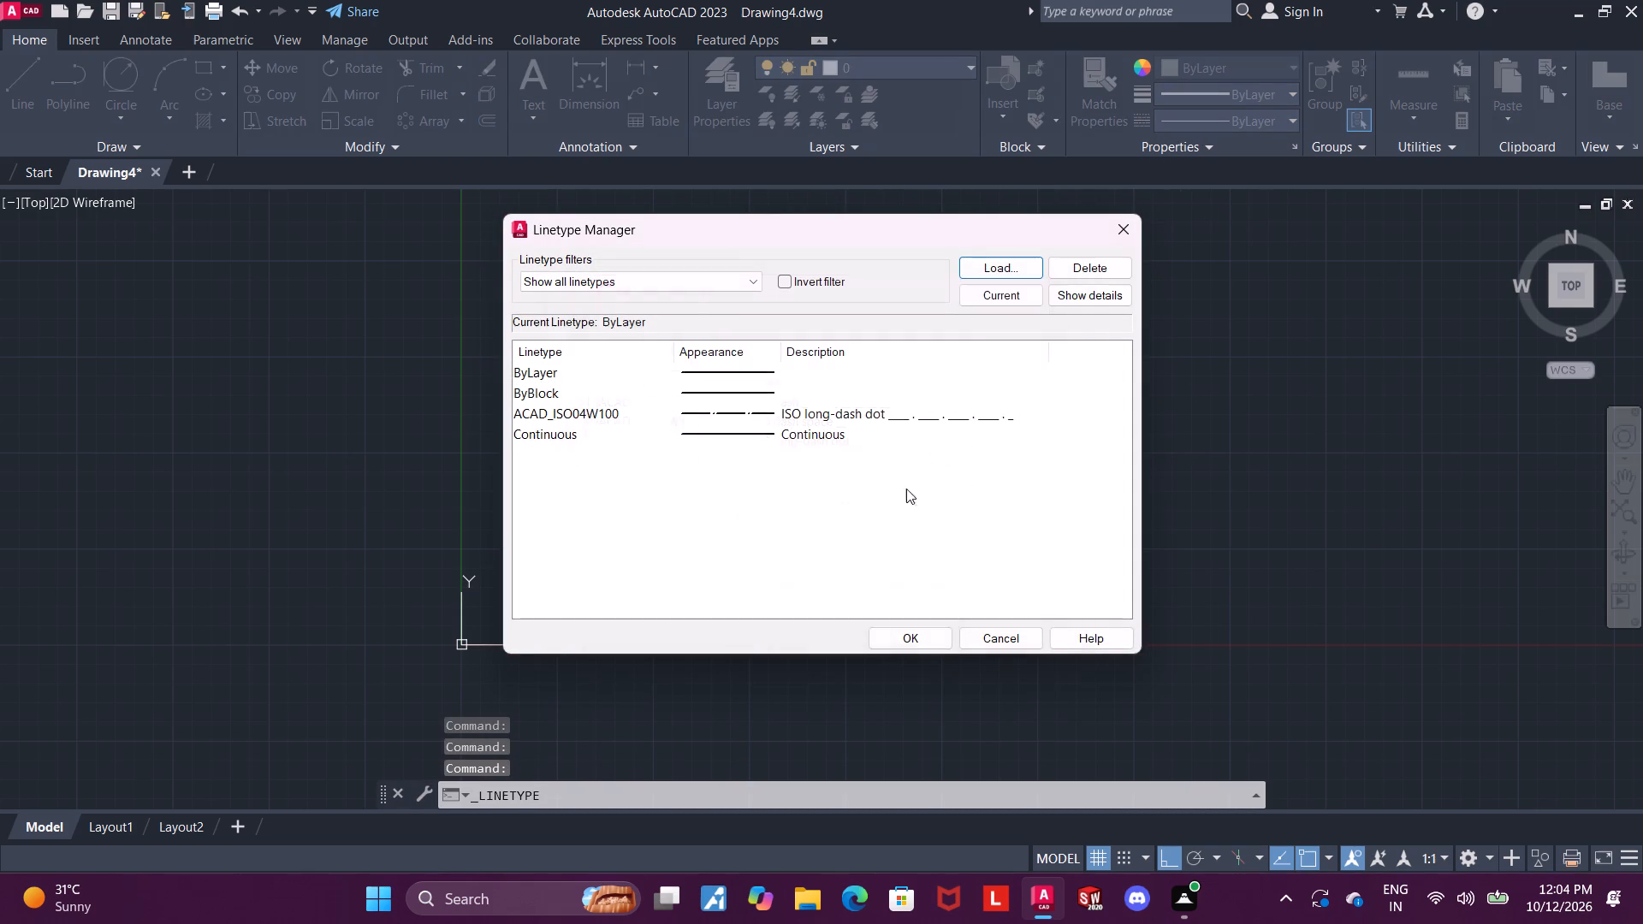
{"action": "left_click", "coordinate": [885, 643]}
Give the vertical centre line the ACAD_ISO04W100 linetype and the colour Cyan.
{"action": "left_click", "coordinate": [693, 549]}
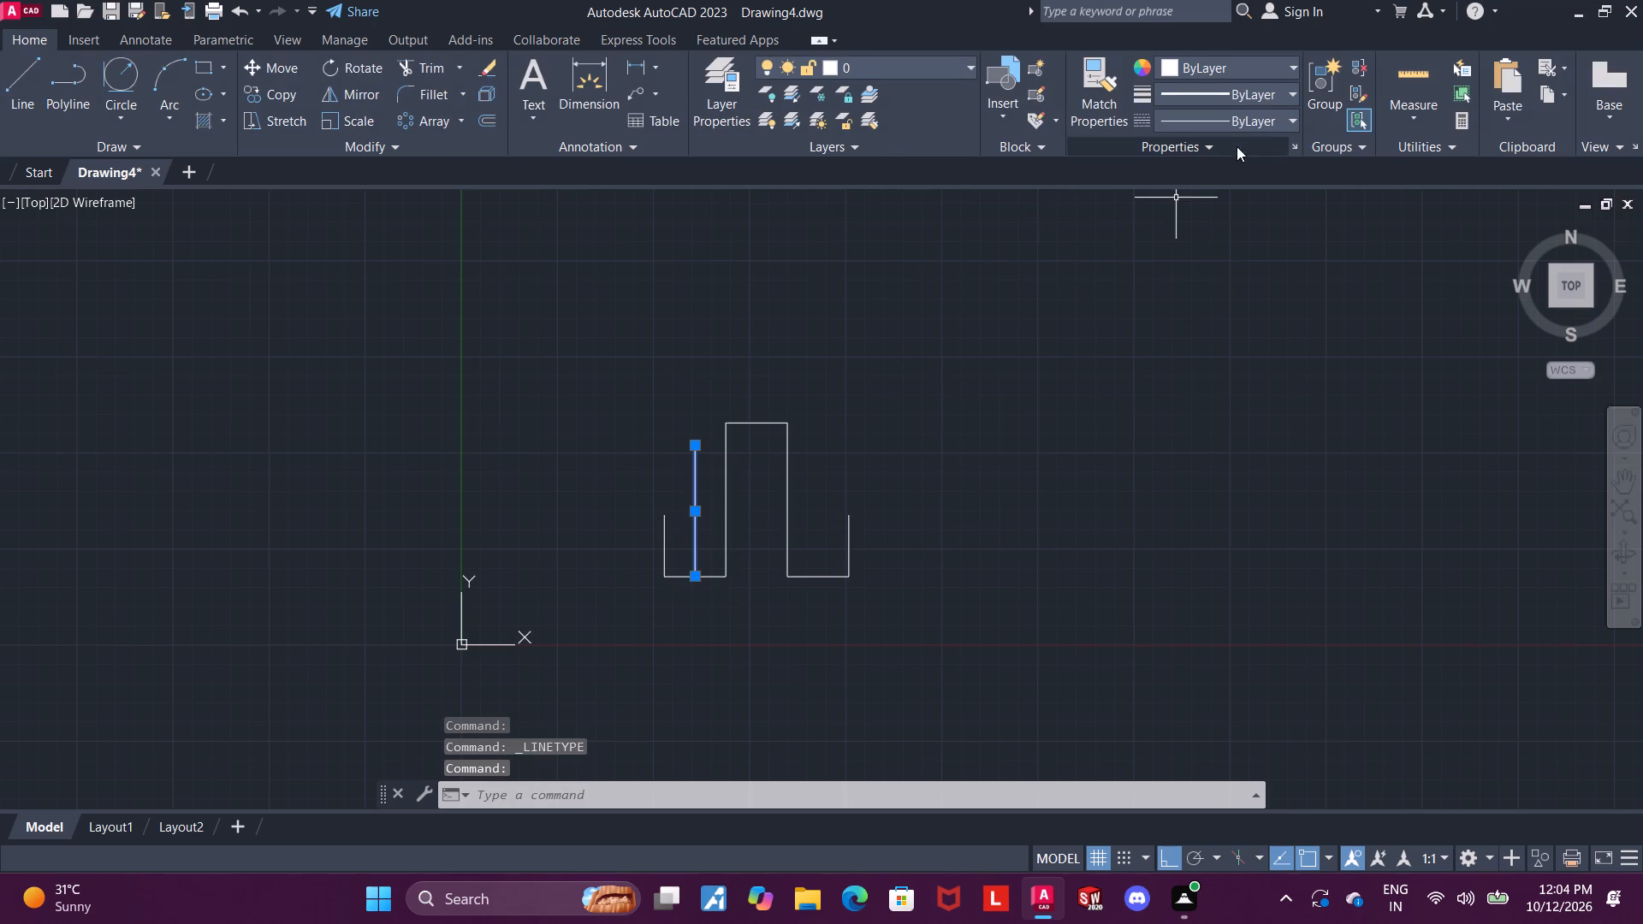
{"action": "left_click", "coordinate": [1244, 114]}
{"action": "left_click", "coordinate": [1249, 196]}
{"action": "left_click", "coordinate": [1249, 65]}
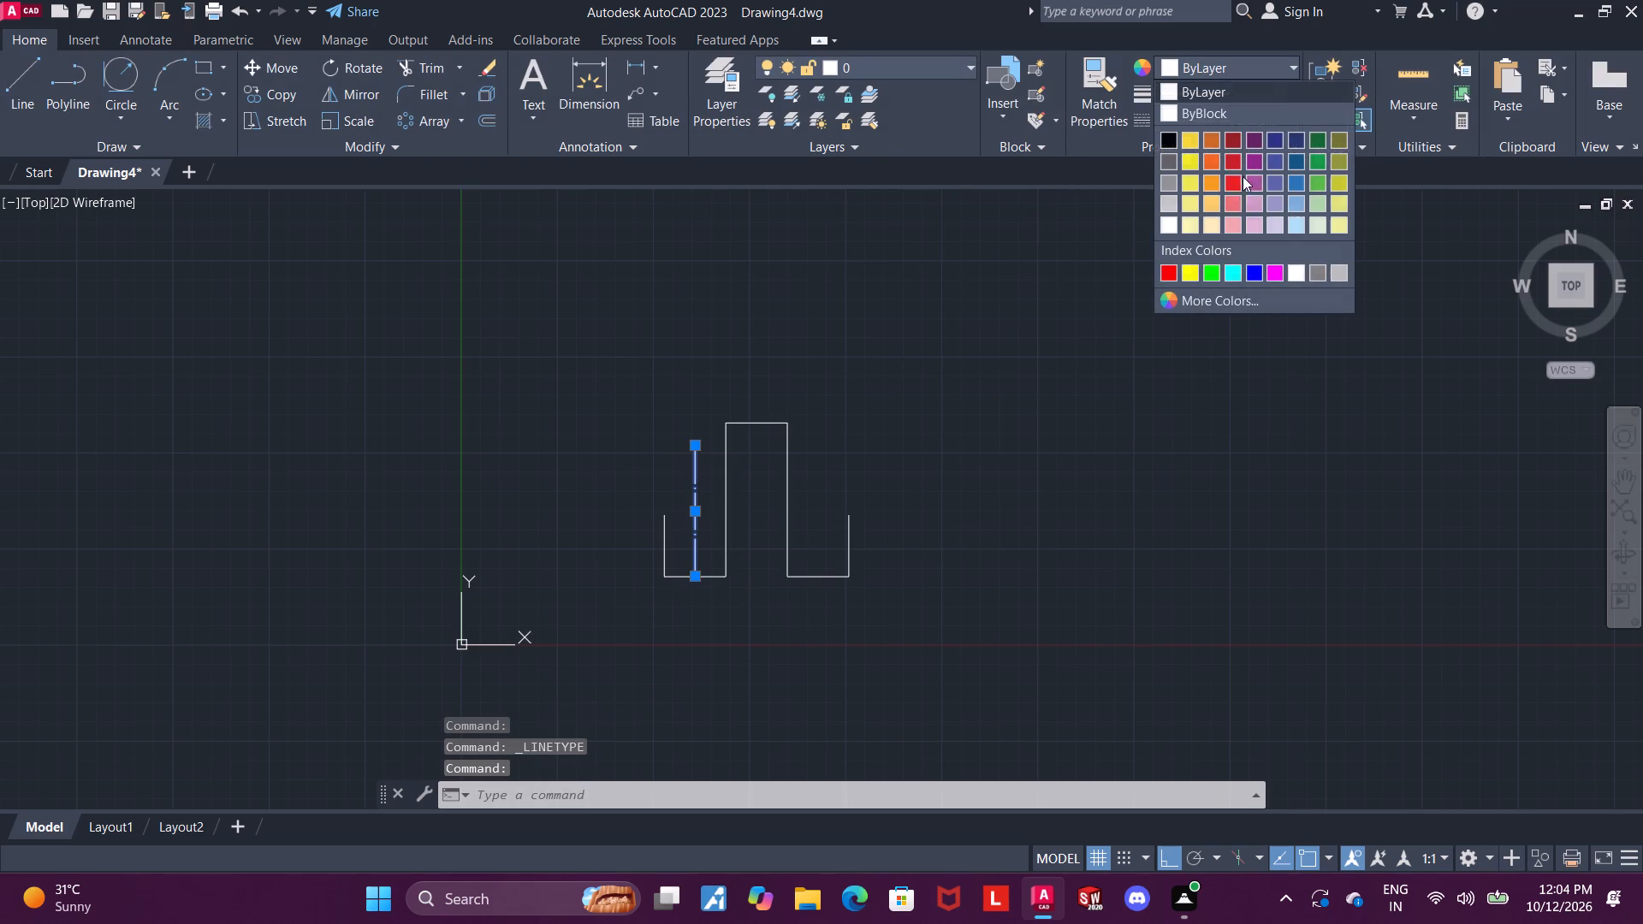
{"action": "left_click", "coordinate": [1226, 278]}
{"action": "scroll", "coordinate": [1116, 366], "scroll_direction": "down", "scroll_amount": 1}
{"action": "scroll", "coordinate": [1100, 370], "scroll_direction": "up", "scroll_amount": 1}
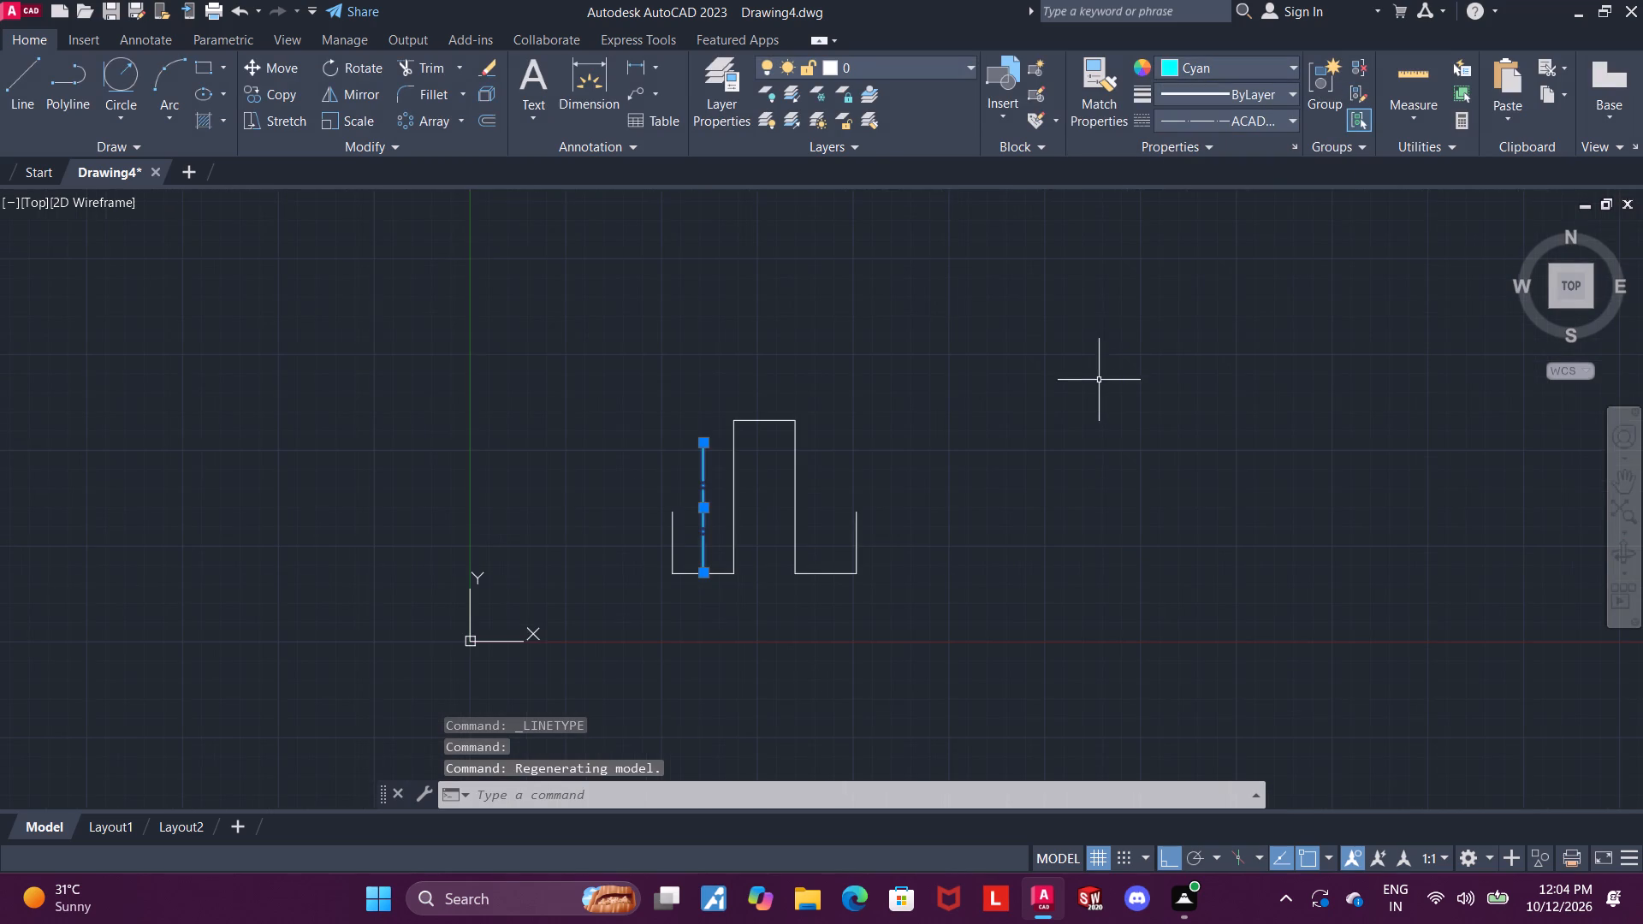
{"action": "key", "text": "Escape"}
{"action": "key", "text": "Escape"}
Dimension the horizontal distance between the two 100-unit verticals, placing the dimension line just below the profile.
{"action": "scroll", "coordinate": [736, 619], "scroll_direction": "up", "scroll_amount": 2}
{"action": "middle_click_drag", "start_coordinate": [751, 585], "coordinate": [769, 523]}
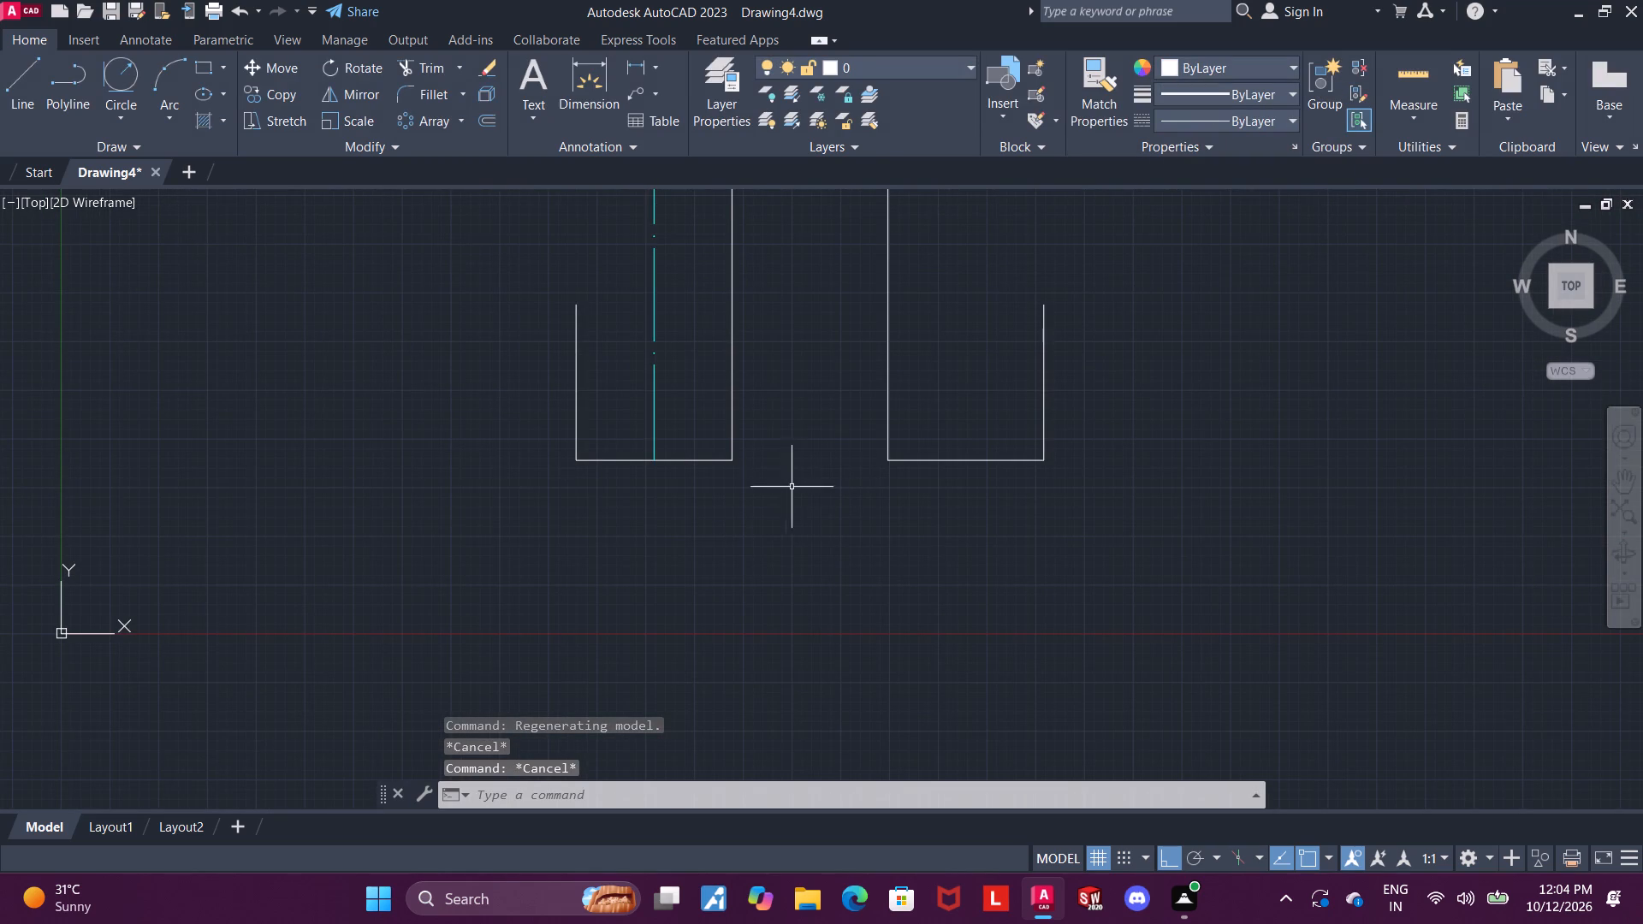
{"action": "left_click", "coordinate": [571, 78]}
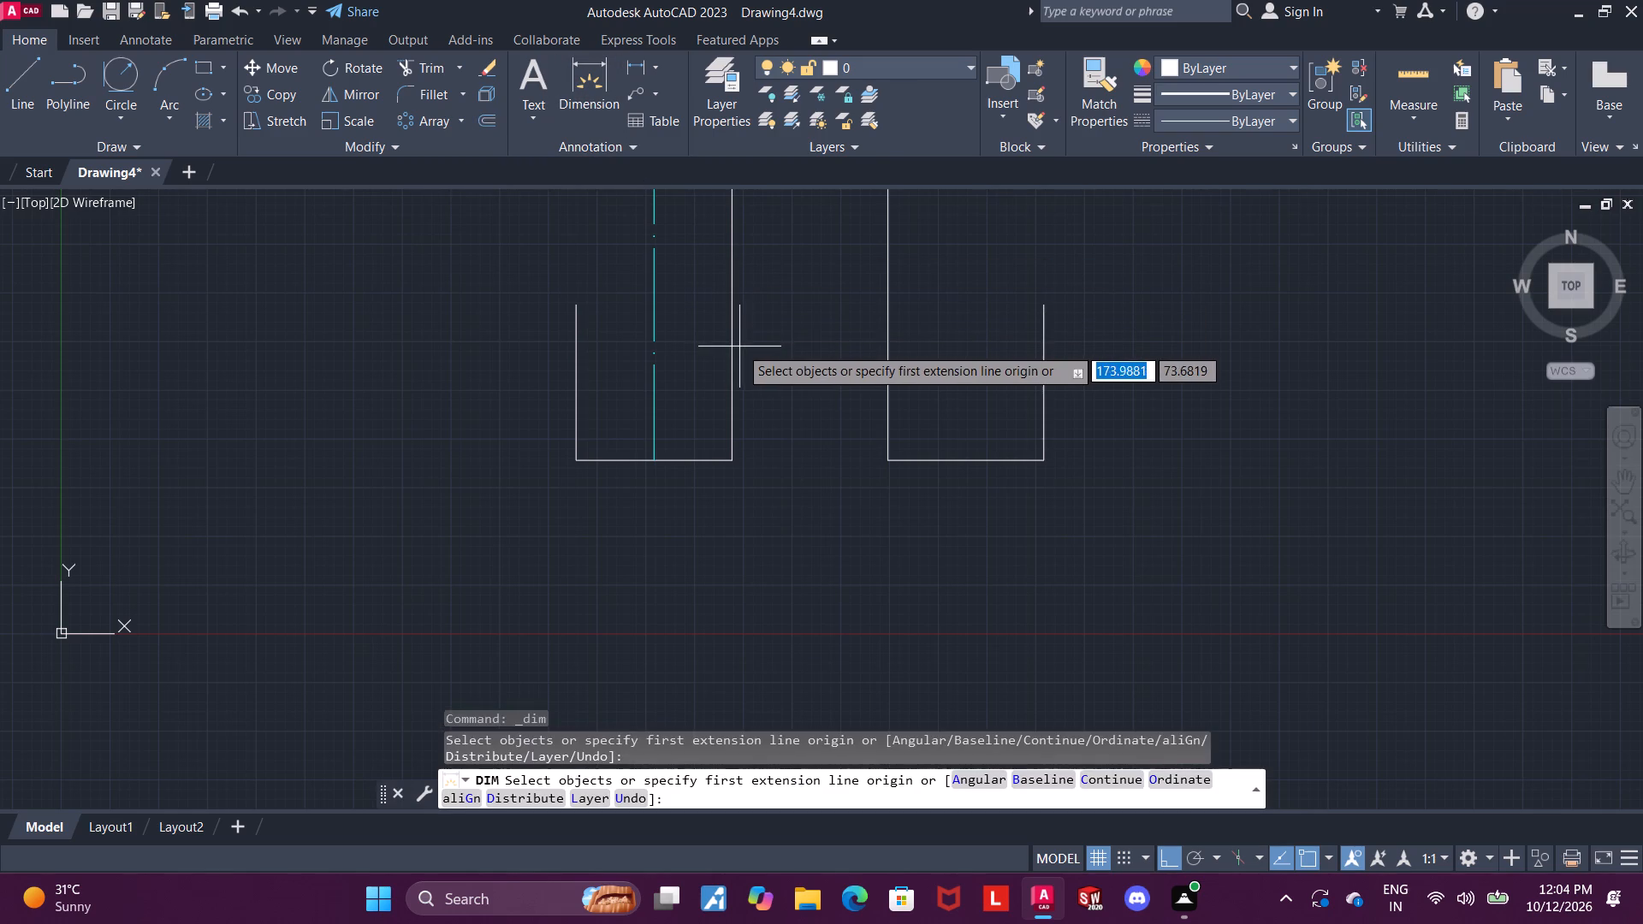
{"action": "left_click", "coordinate": [734, 346]}
{"action": "left_click_drag", "start_coordinate": [889, 367], "coordinate": [879, 385]}
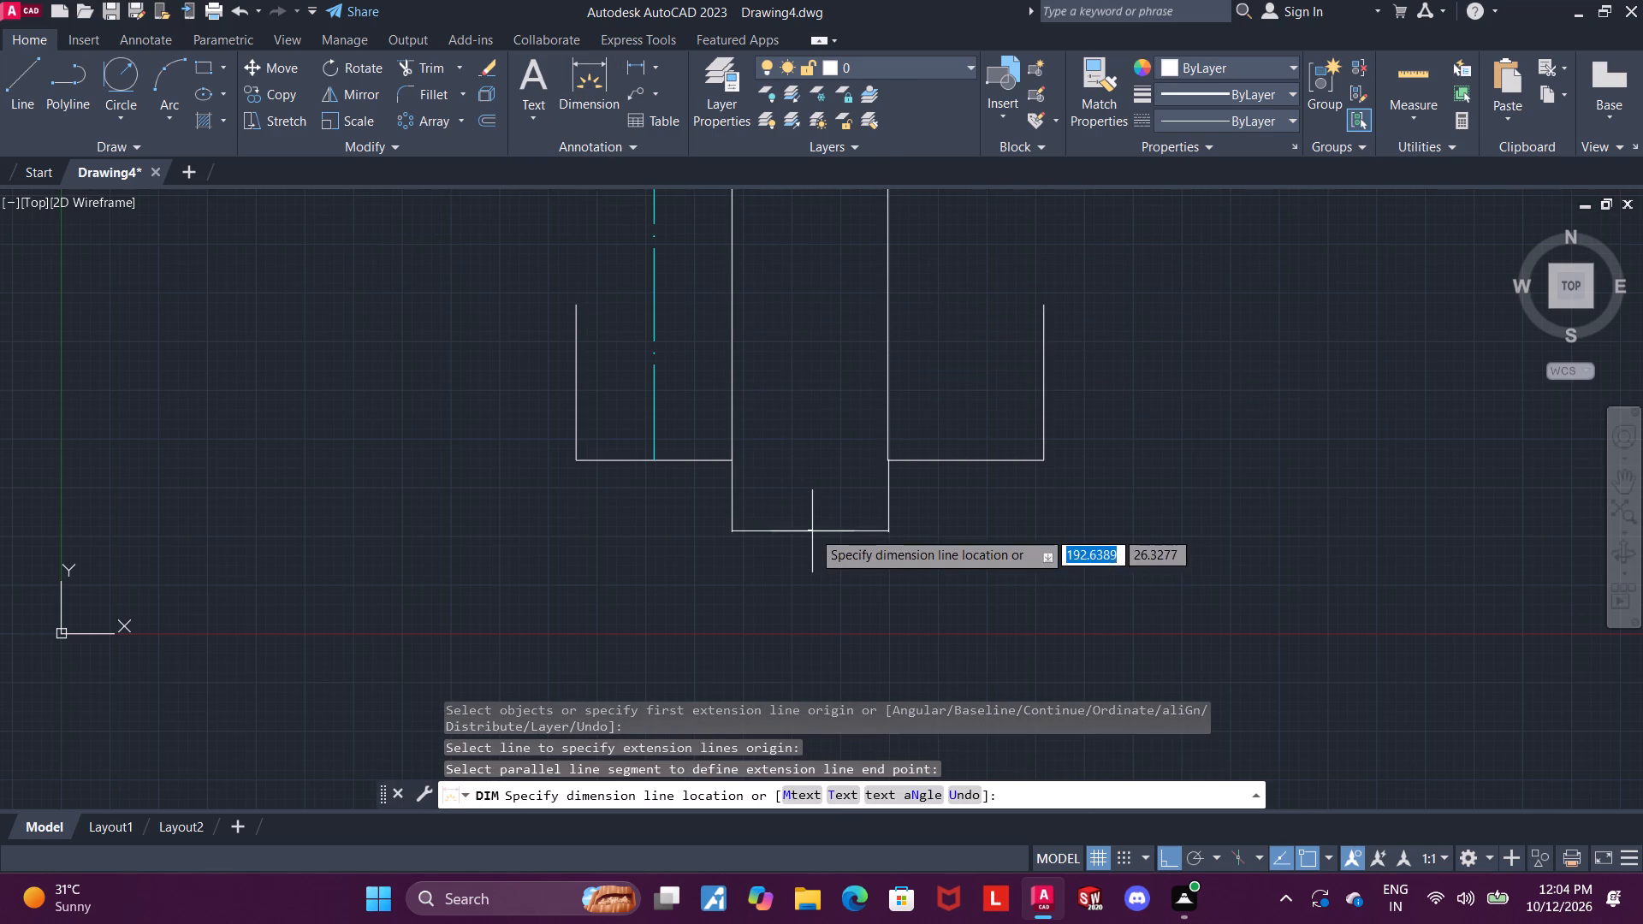
{"action": "left_click", "coordinate": [821, 491]}
{"action": "scroll", "coordinate": [804, 489], "scroll_direction": "up", "scroll_amount": 7}
{"action": "scroll", "coordinate": [828, 495], "scroll_direction": "down", "scroll_amount": 4}
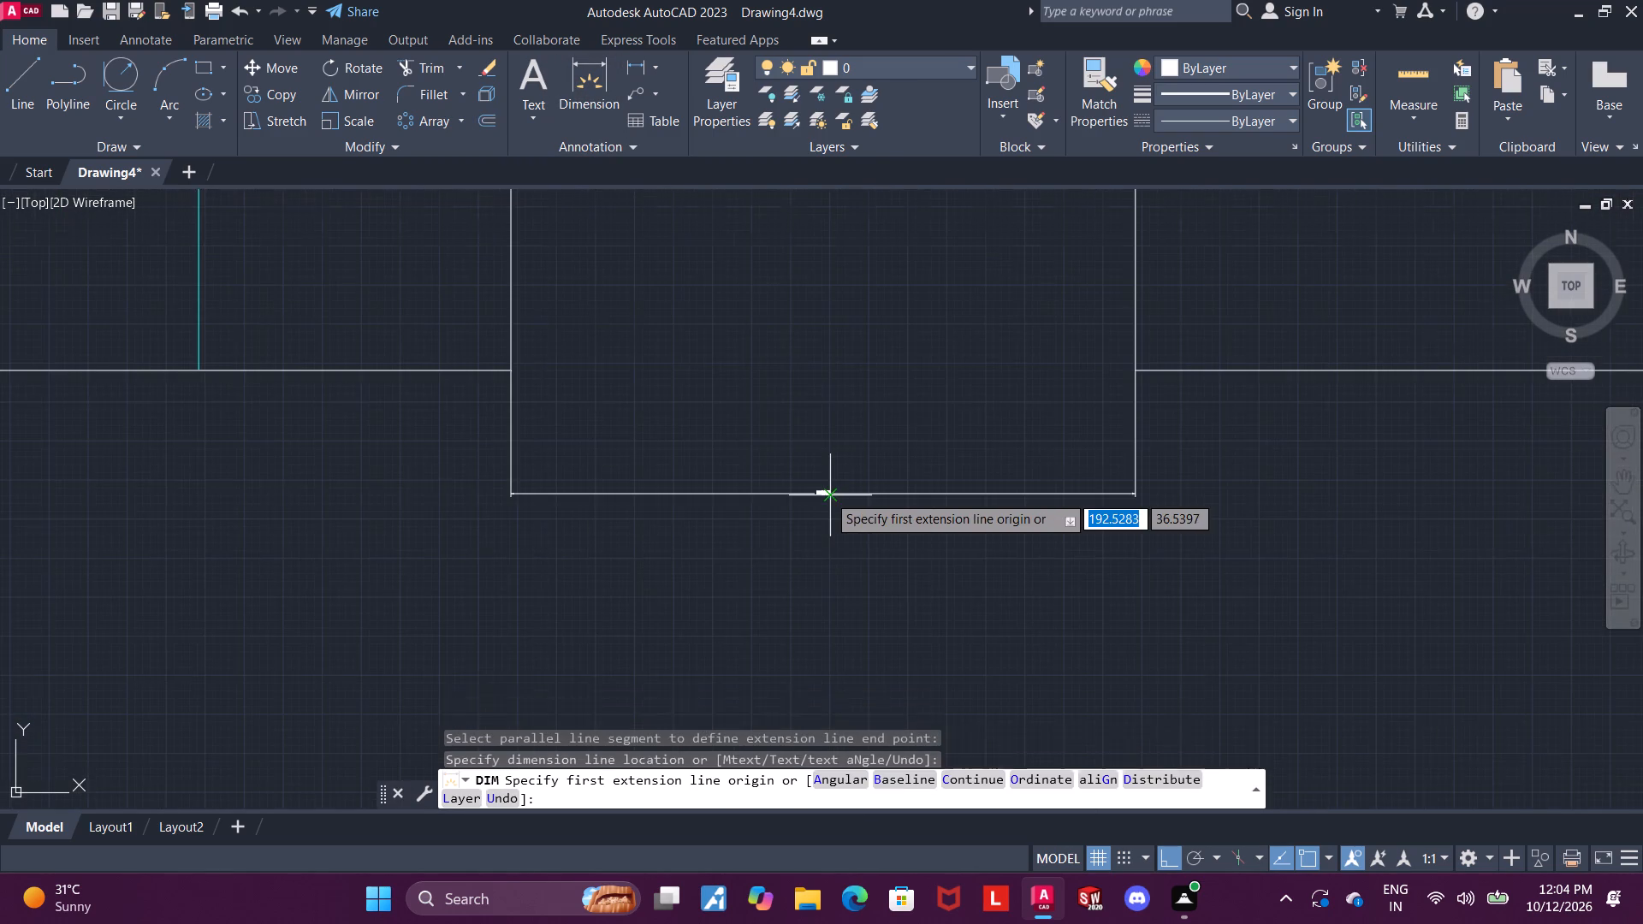
{"action": "scroll", "coordinate": [827, 493], "scroll_direction": "down", "scroll_amount": 2}
{"action": "key", "text": "Escape"}
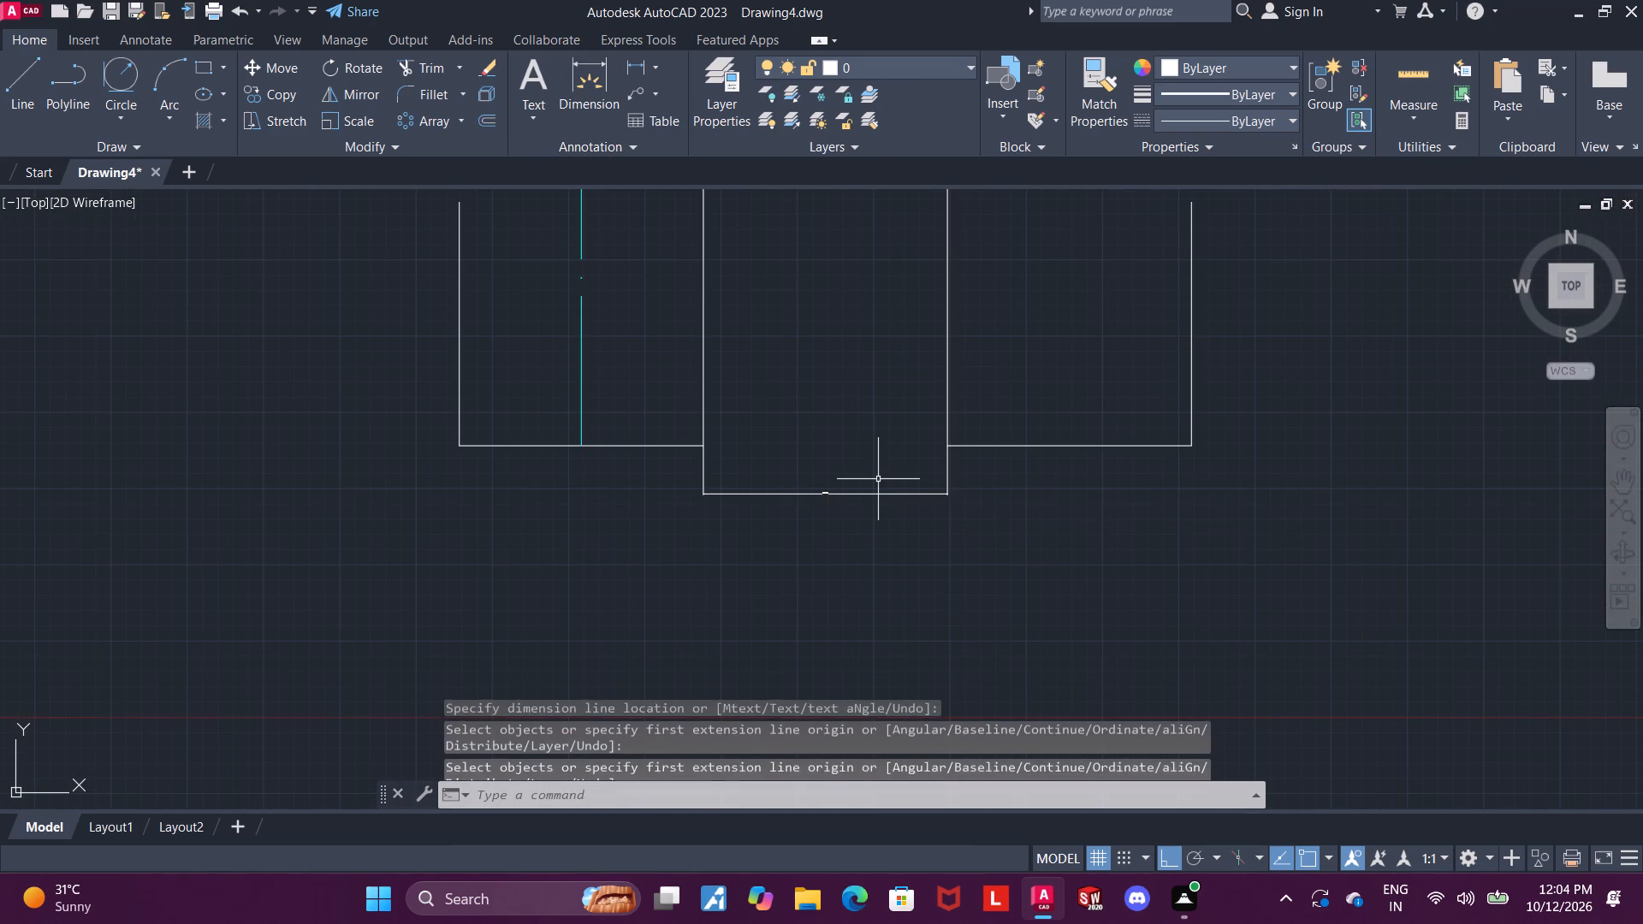
Modify the Standard dimension style, setting the linear dimension precision in its primary units to 0.
{"action": "key", "text": "d"}
{"action": "key", "text": "Return"}
{"action": "left_click", "coordinate": [1061, 390]}
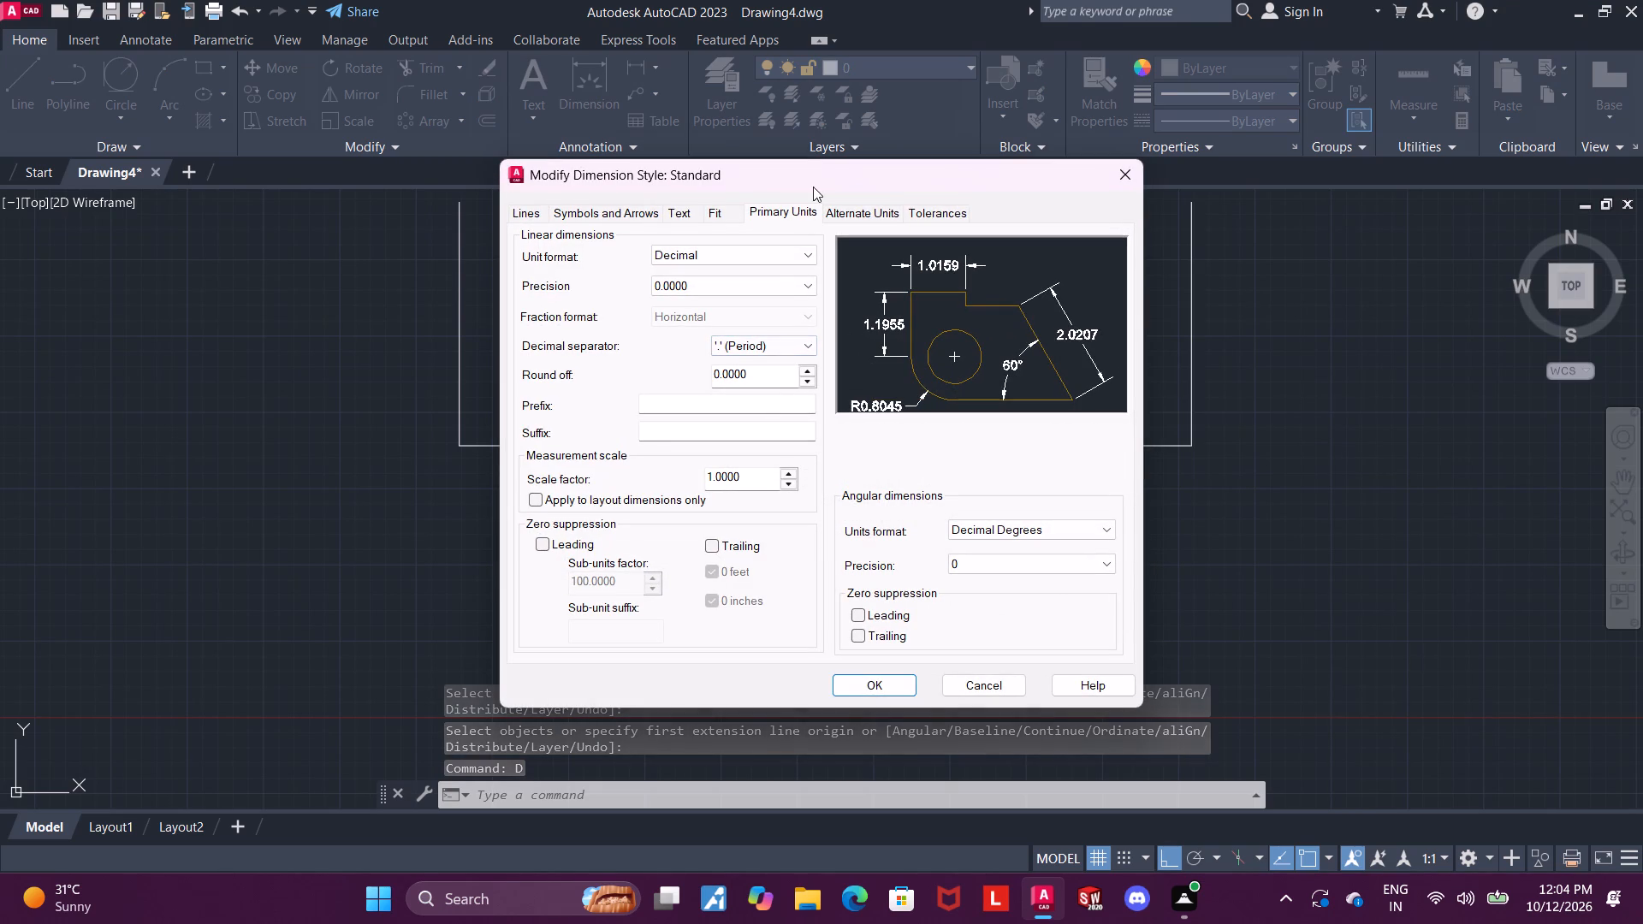
{"action": "left_click", "coordinate": [701, 283]}
{"action": "left_click", "coordinate": [697, 303]}
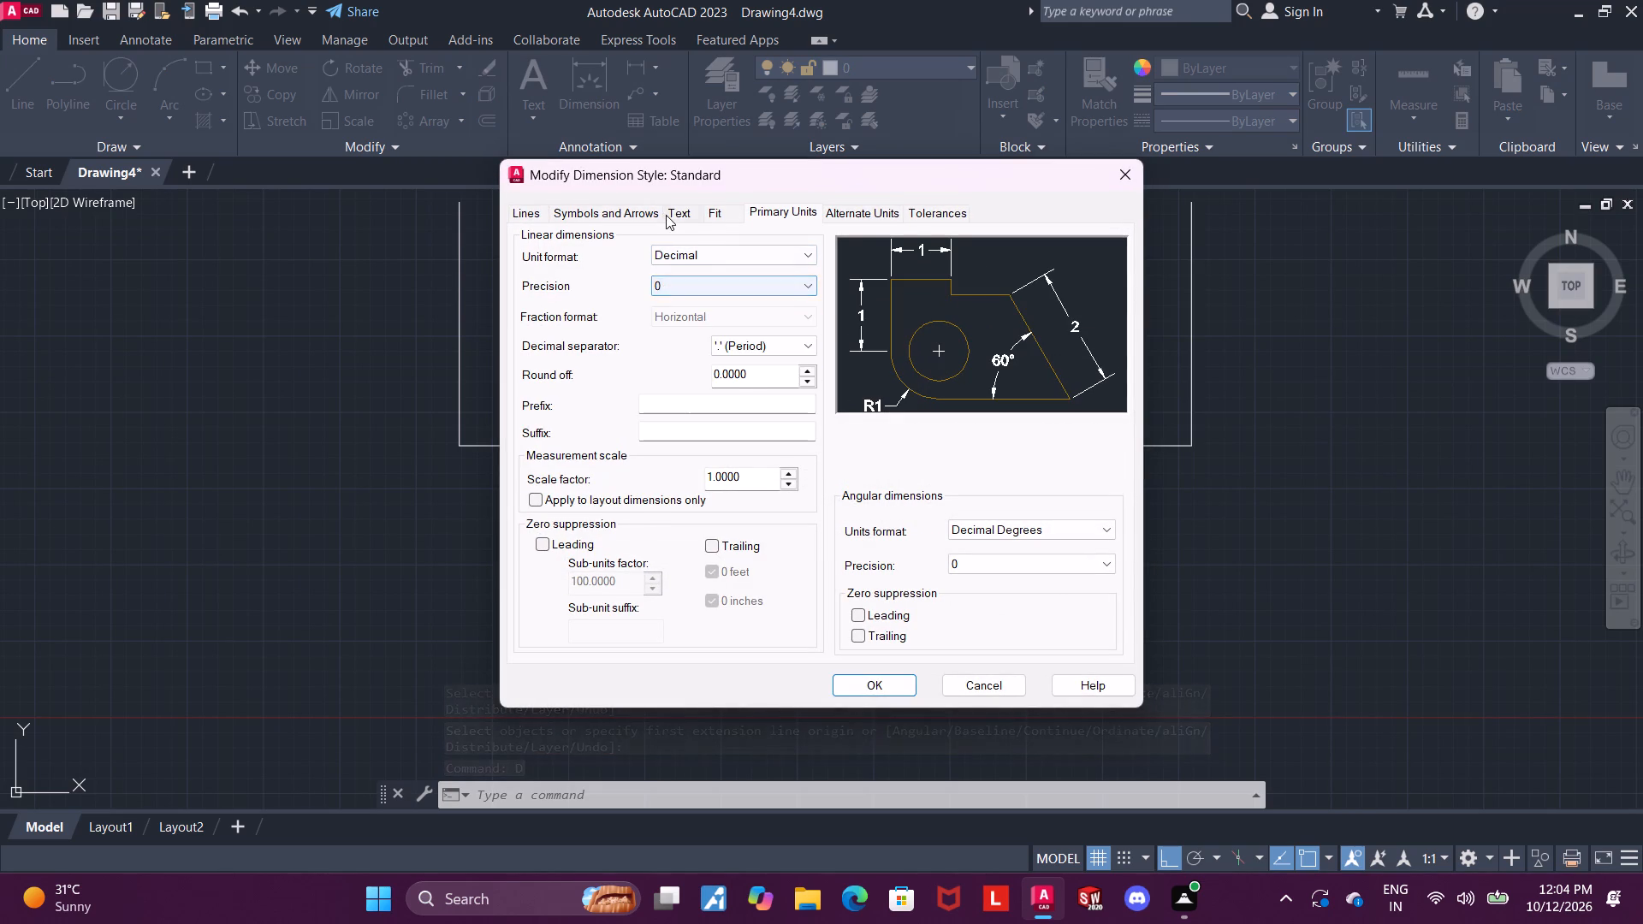
Set the Standard dimension style's text height to 4 and arrow size to 3, and apply the changes.
{"action": "left_click", "coordinate": [666, 215]}
{"action": "left_click_drag", "start_coordinate": [780, 367], "coordinate": [606, 355]}
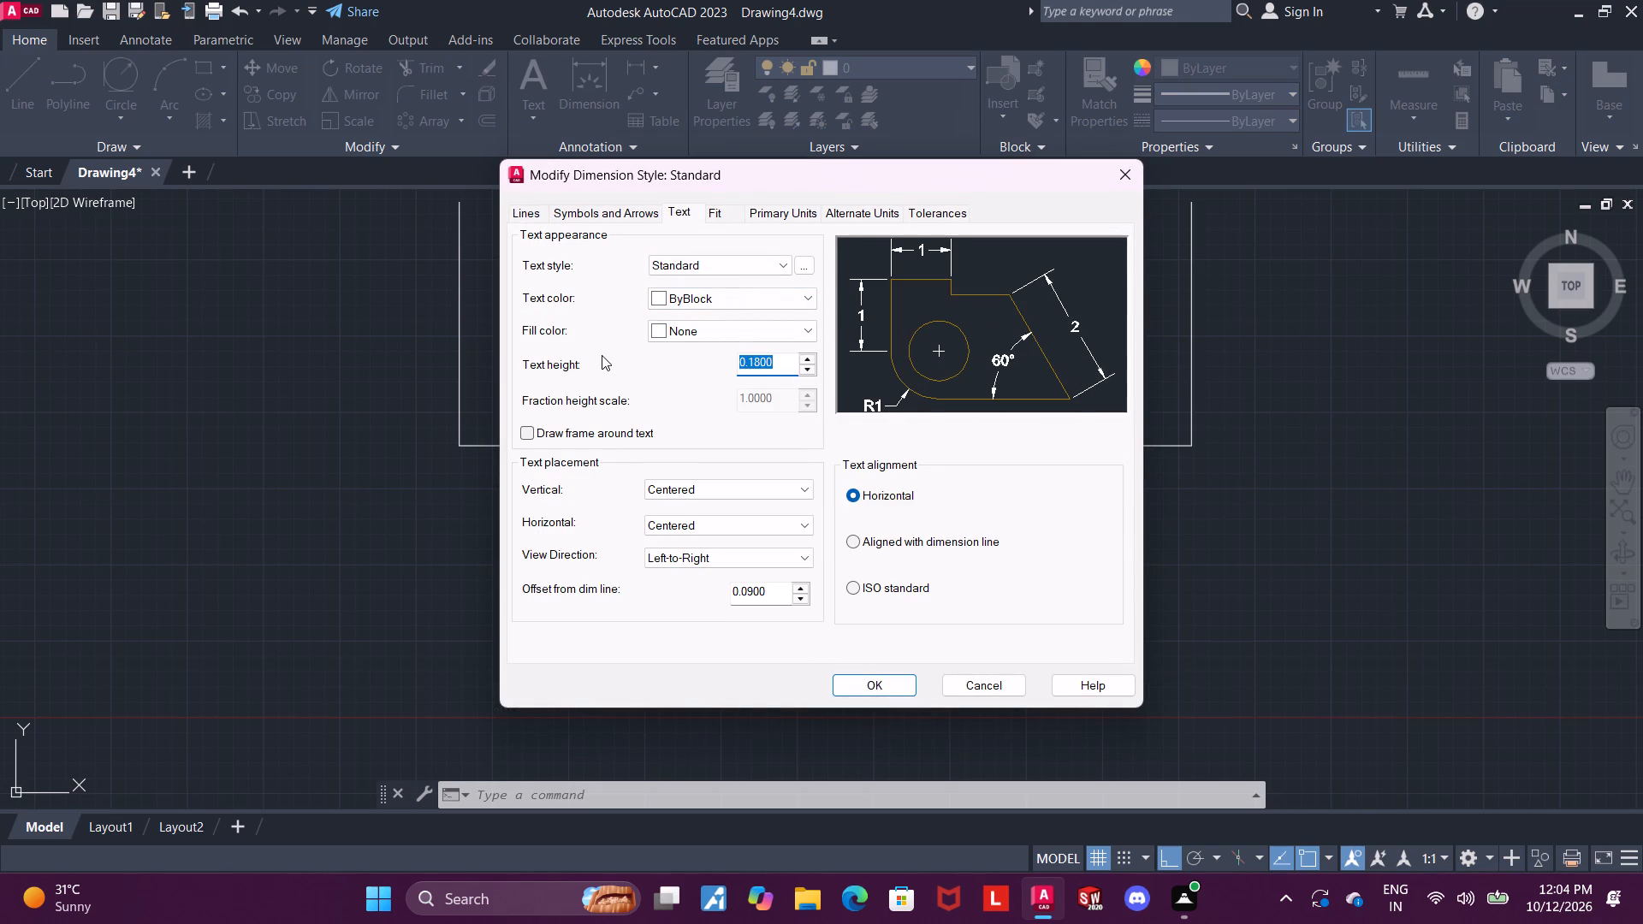
{"action": "key", "text": "4"}
{"action": "key", "text": "Return"}
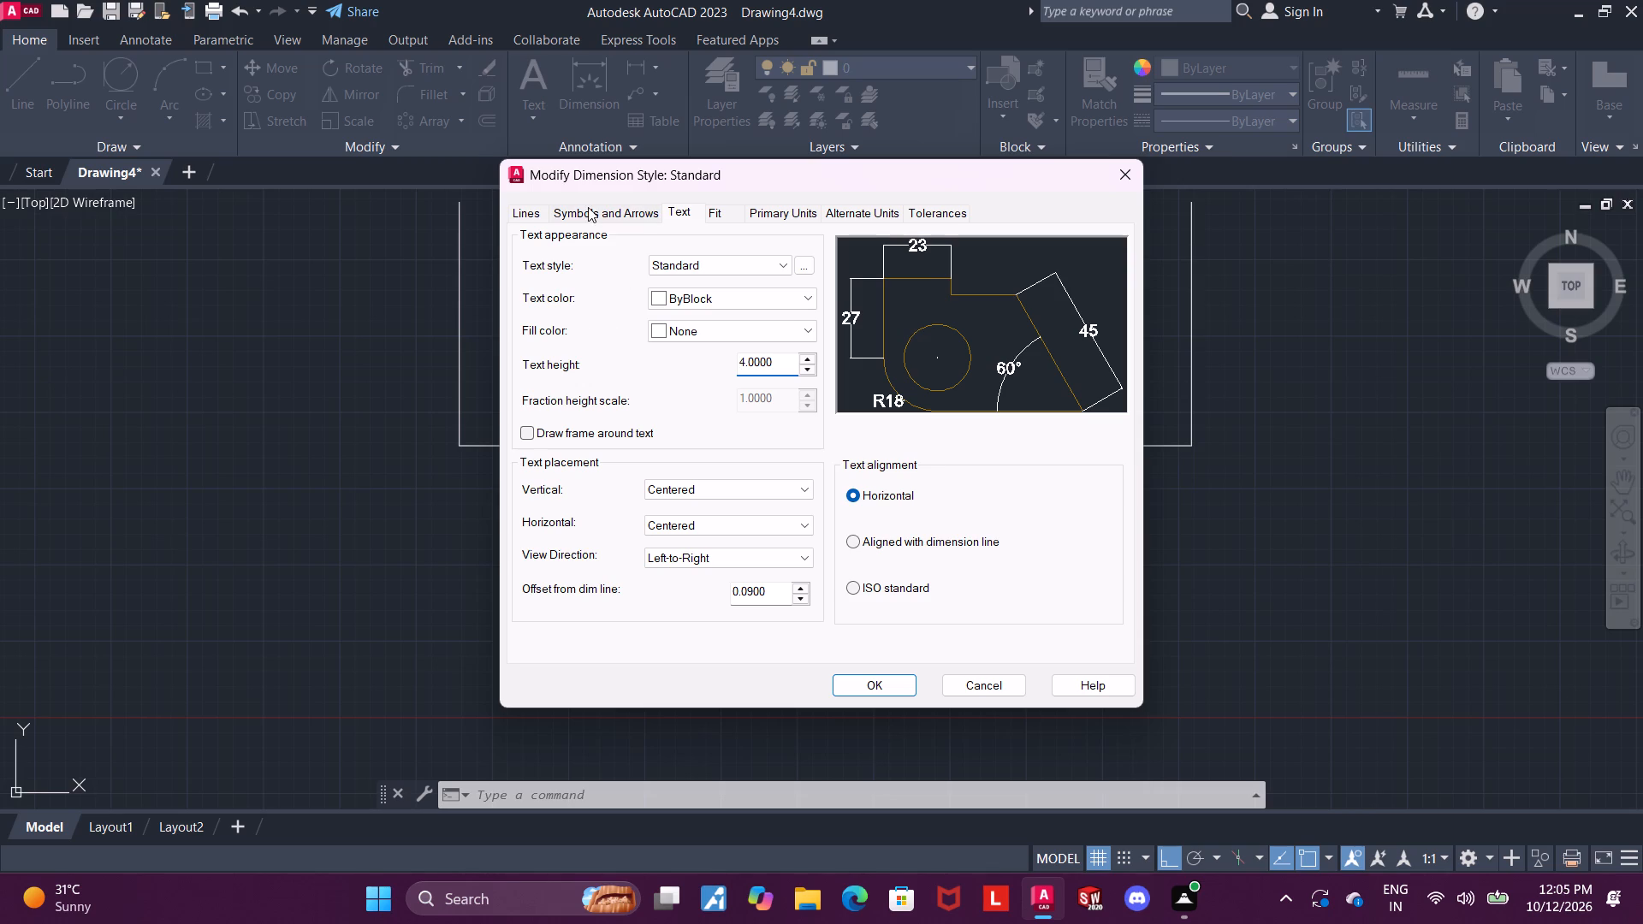
{"action": "left_click", "coordinate": [607, 209]}
{"action": "left_click_drag", "start_coordinate": [584, 419], "coordinate": [541, 419]}
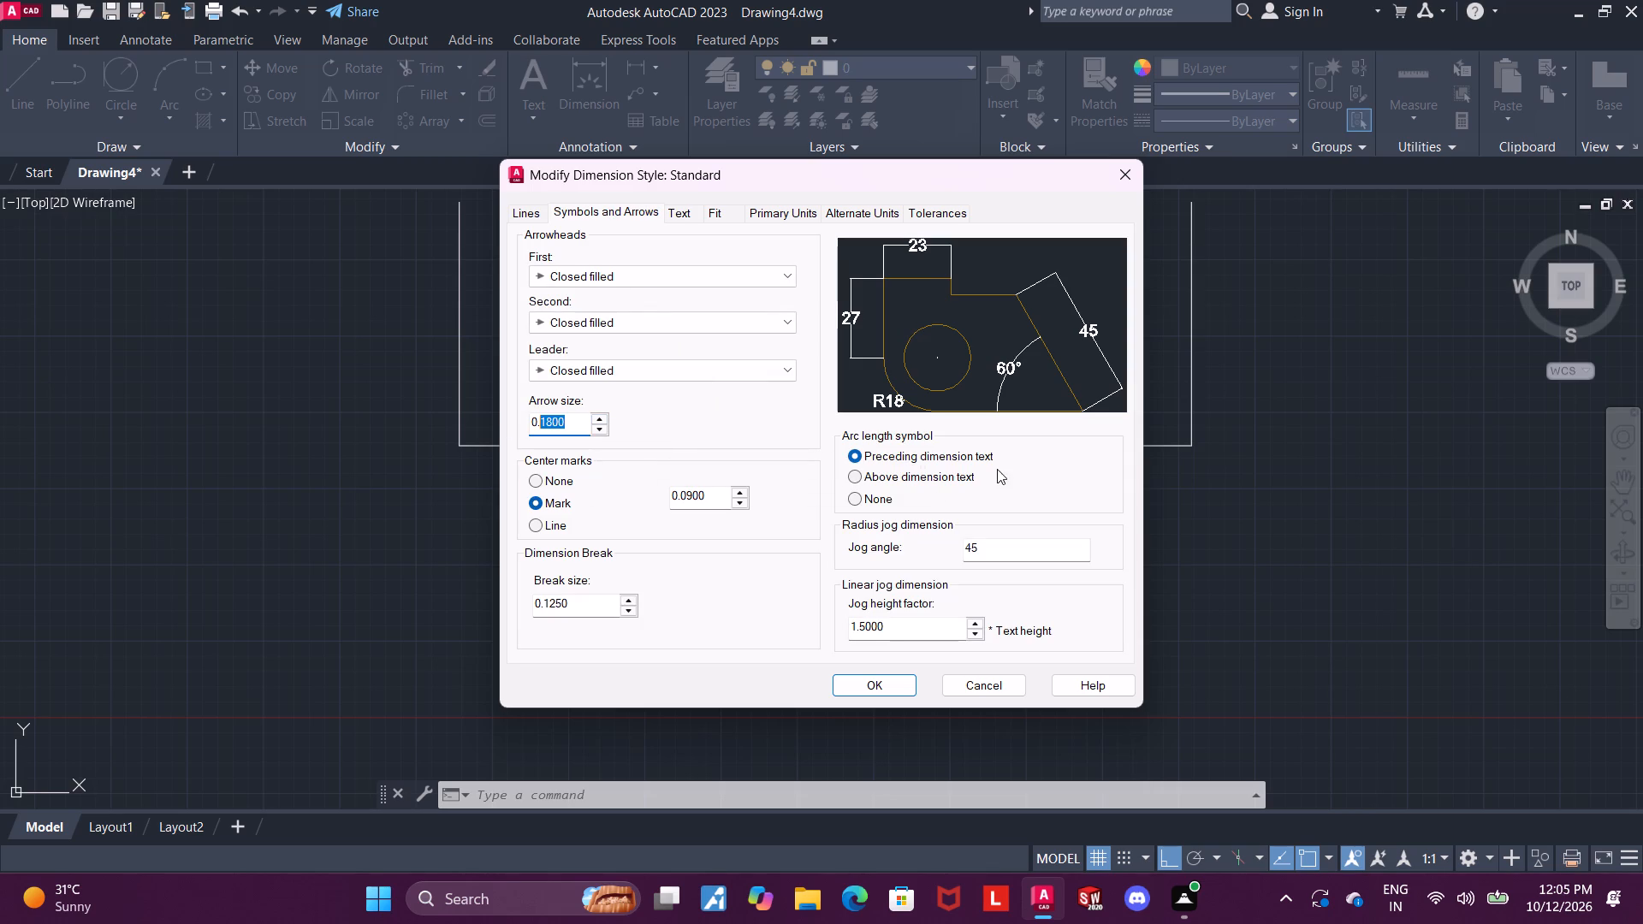
{"action": "left_click", "coordinate": [583, 420]}
{"action": "left_click_drag", "start_coordinate": [582, 421], "coordinate": [437, 435]}
{"action": "key", "text": "3"}
{"action": "key", "text": "Return"}
{"action": "left_click", "coordinate": [899, 684]}
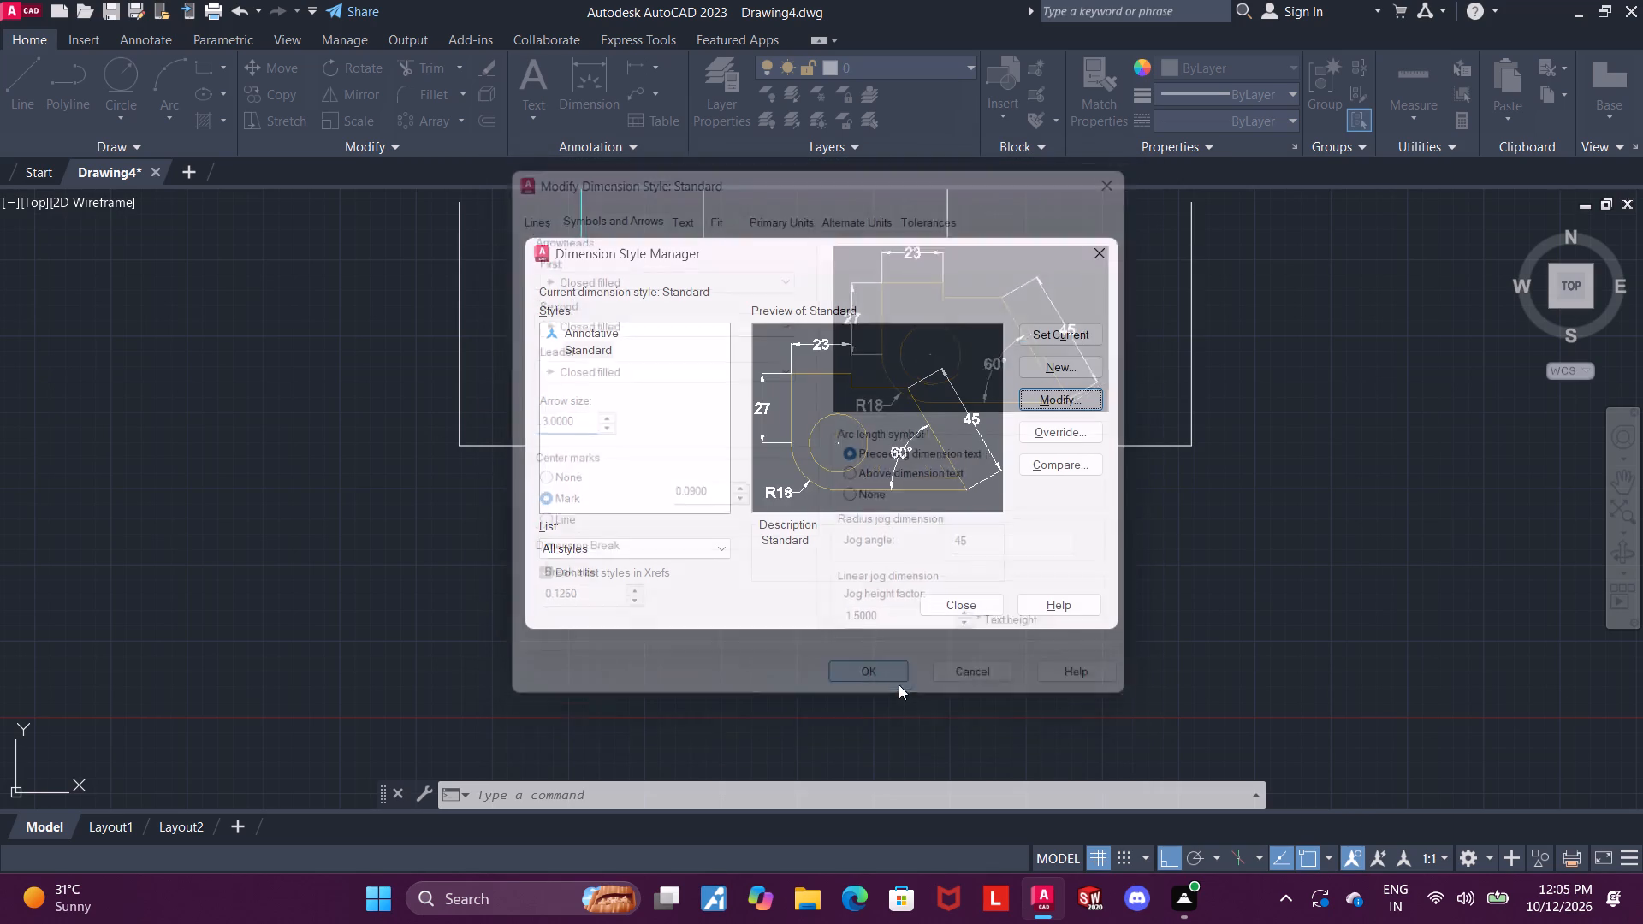
{"action": "left_click", "coordinate": [953, 591]}
{"action": "left_click", "coordinate": [962, 605]}
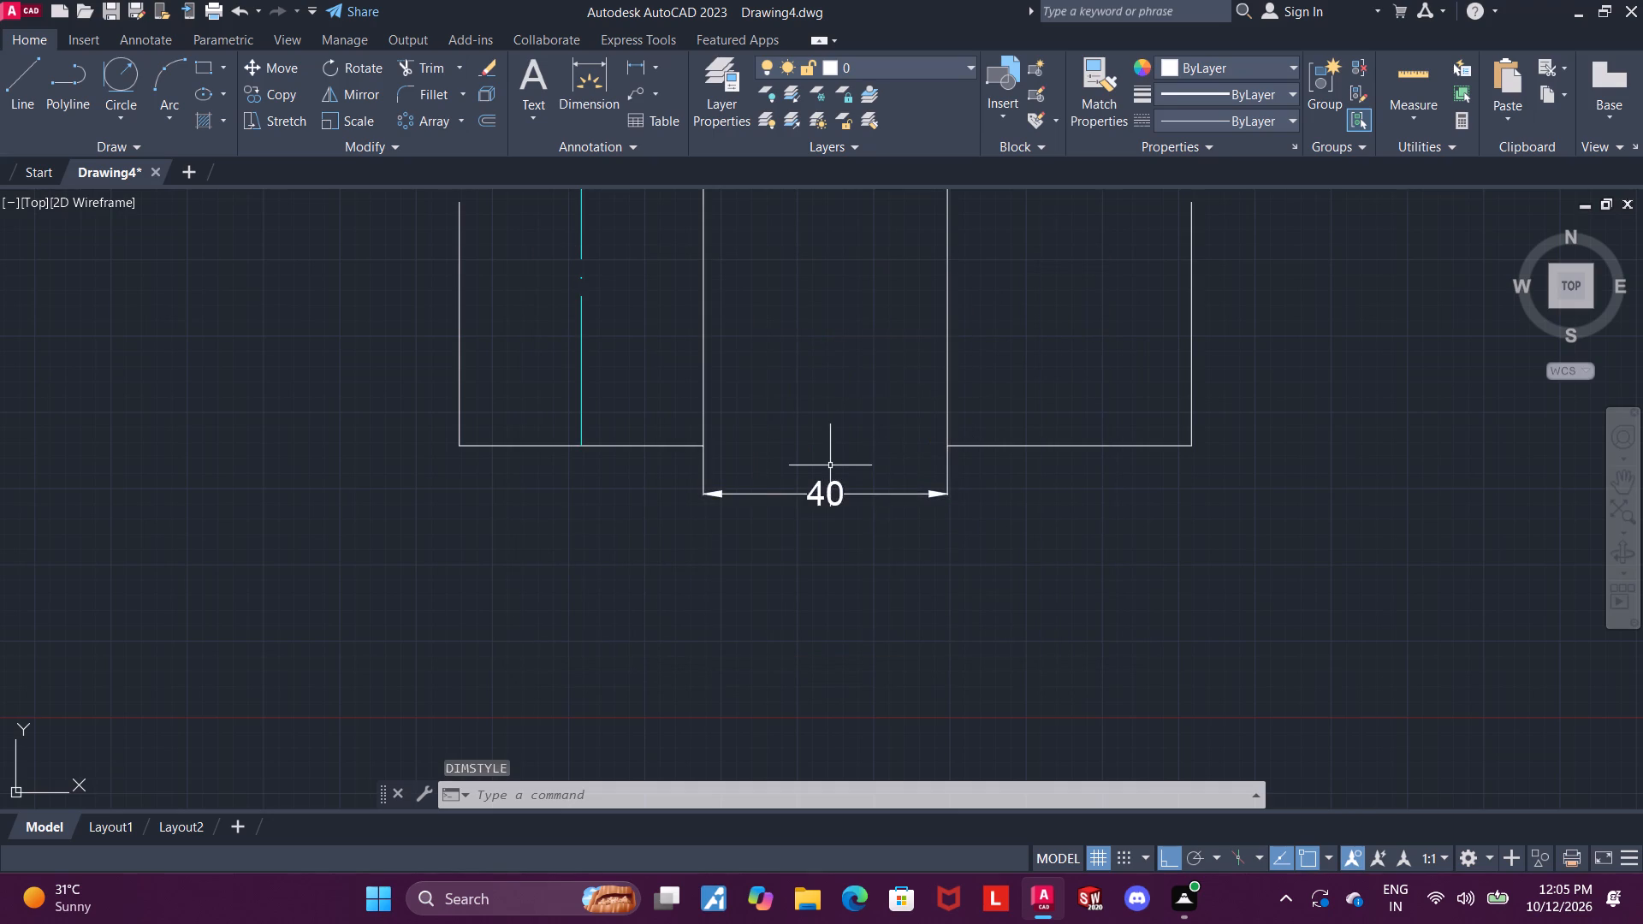
Draw a vertical line up from the midpoint of the right foot's bottom edge, ending about level with the left centre line's top.
{"action": "scroll", "coordinate": [841, 456], "scroll_direction": "down", "scroll_amount": 2}
{"action": "middle_click_drag", "start_coordinate": [893, 443], "coordinate": [883, 504]}
{"action": "scroll", "coordinate": [862, 522], "scroll_direction": "up", "scroll_amount": 1}
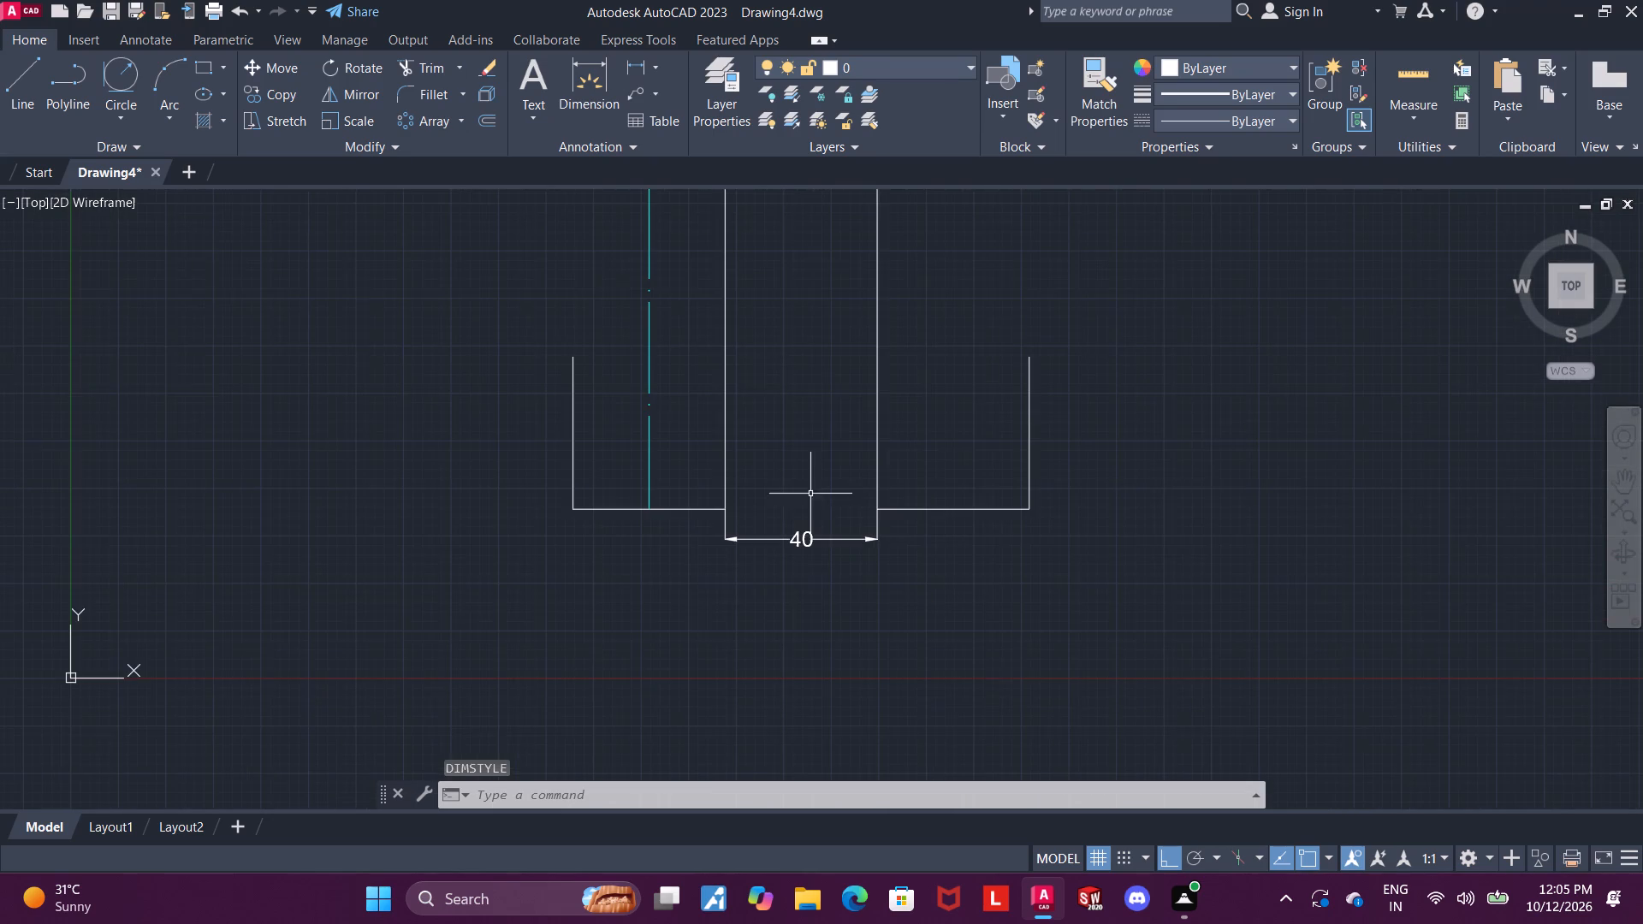
{"action": "key", "text": "Escape"}
{"action": "left_click", "coordinate": [8, 85]}
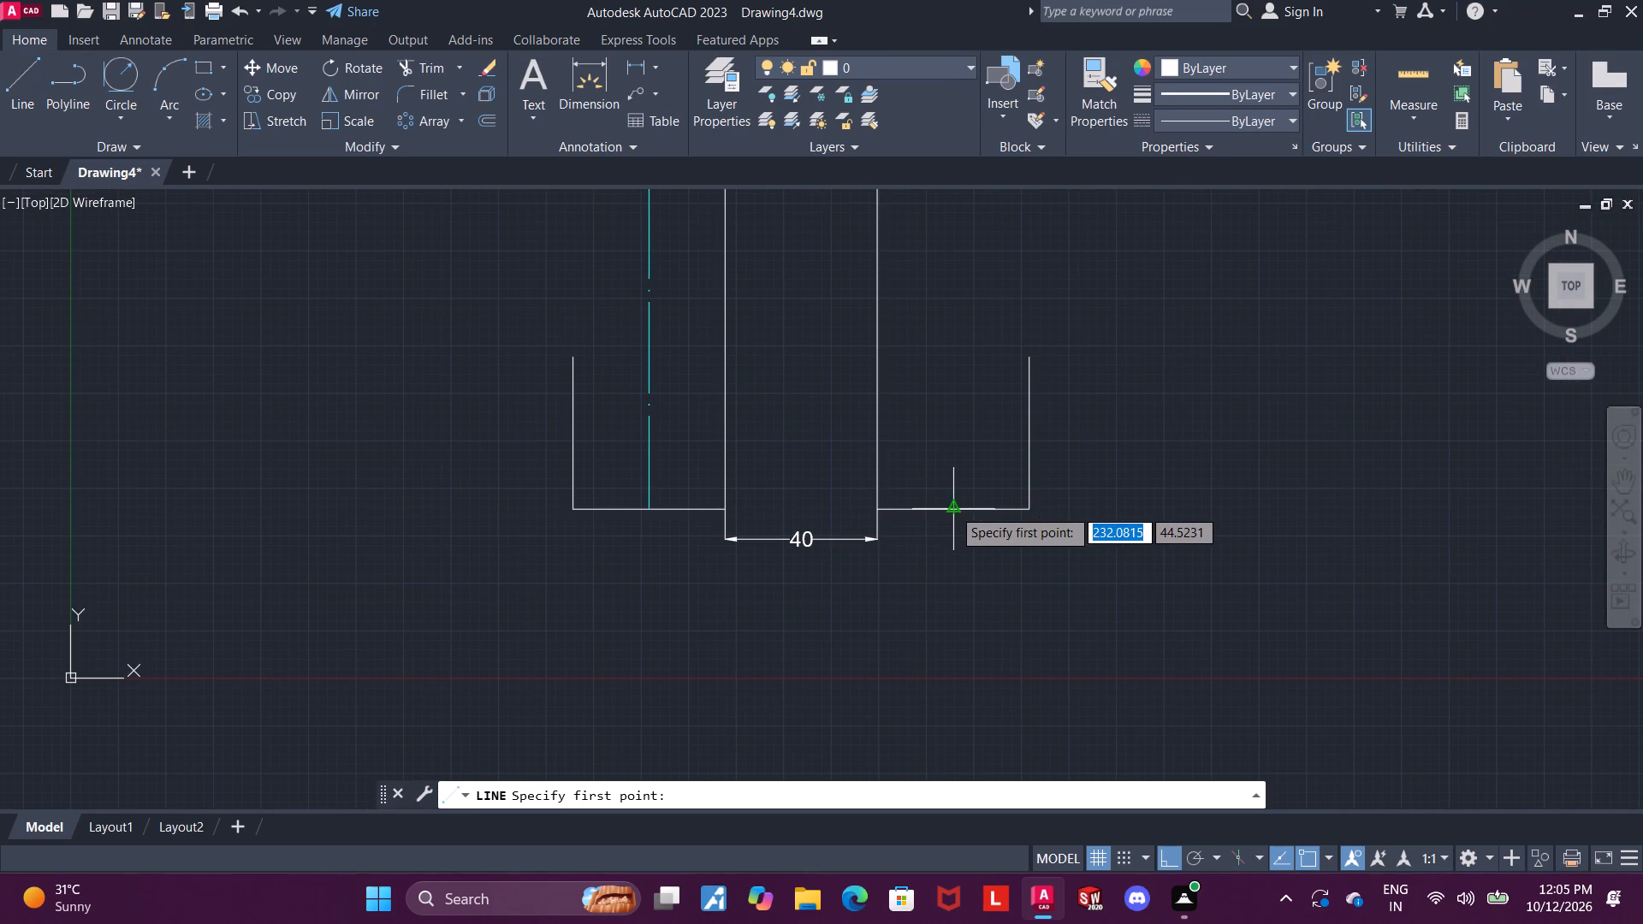
{"action": "left_click", "coordinate": [952, 508]}
{"action": "scroll", "coordinate": [958, 316], "scroll_direction": "down", "scroll_amount": 2}
{"action": "scroll", "coordinate": [970, 256], "scroll_direction": "up", "scroll_amount": 2}
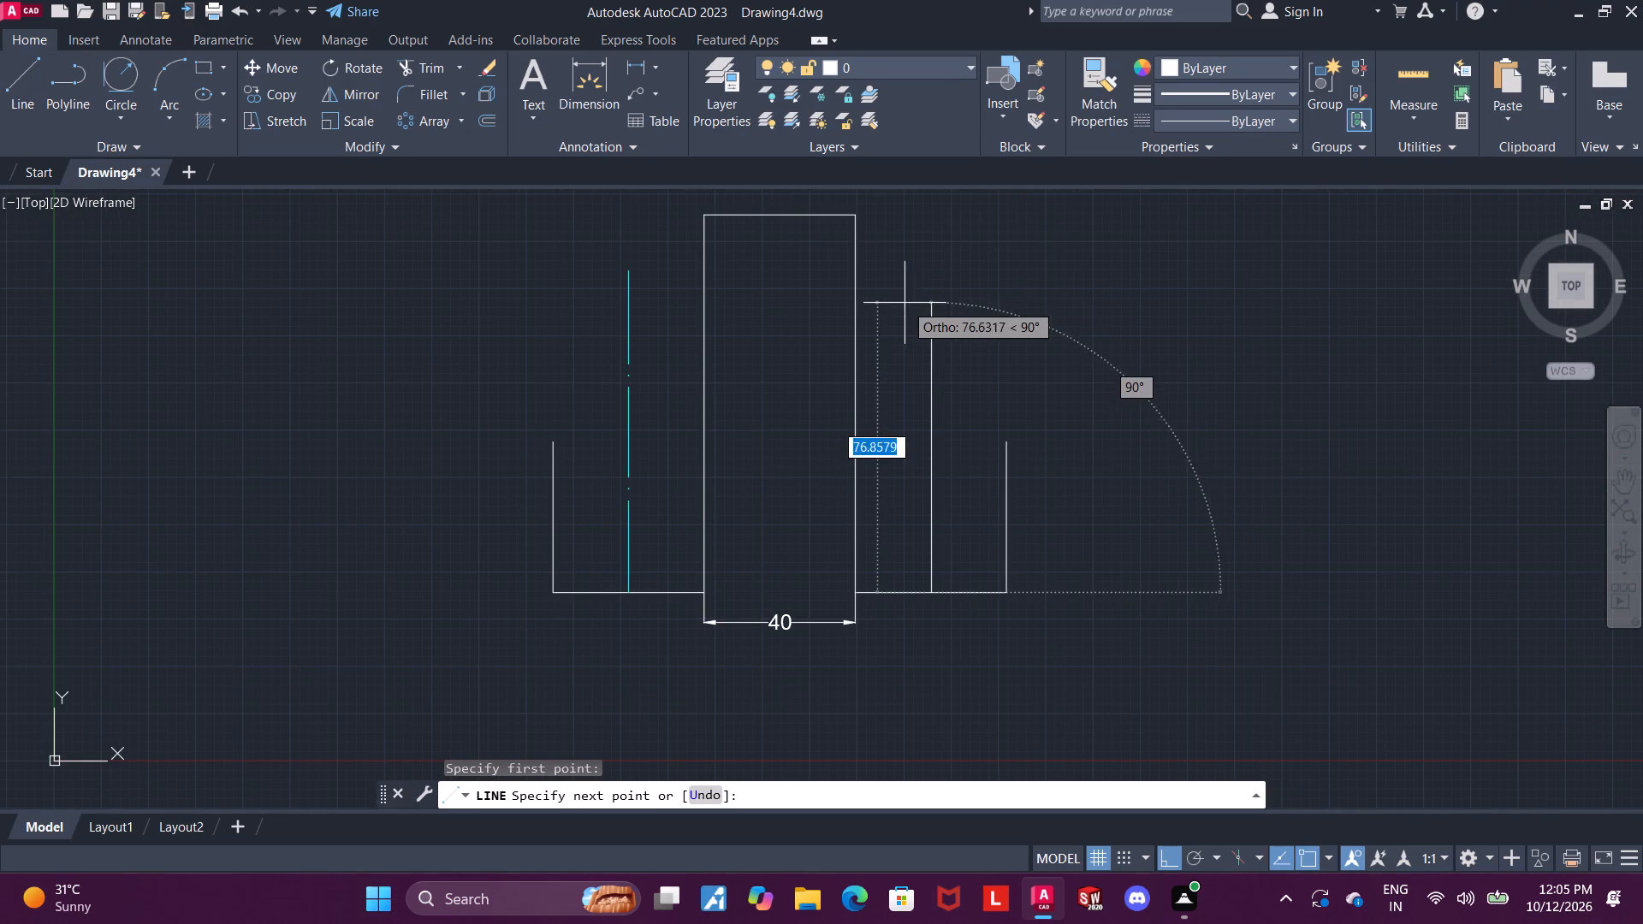
{"action": "left_click", "coordinate": [910, 267]}
{"action": "key", "text": "Escape"}
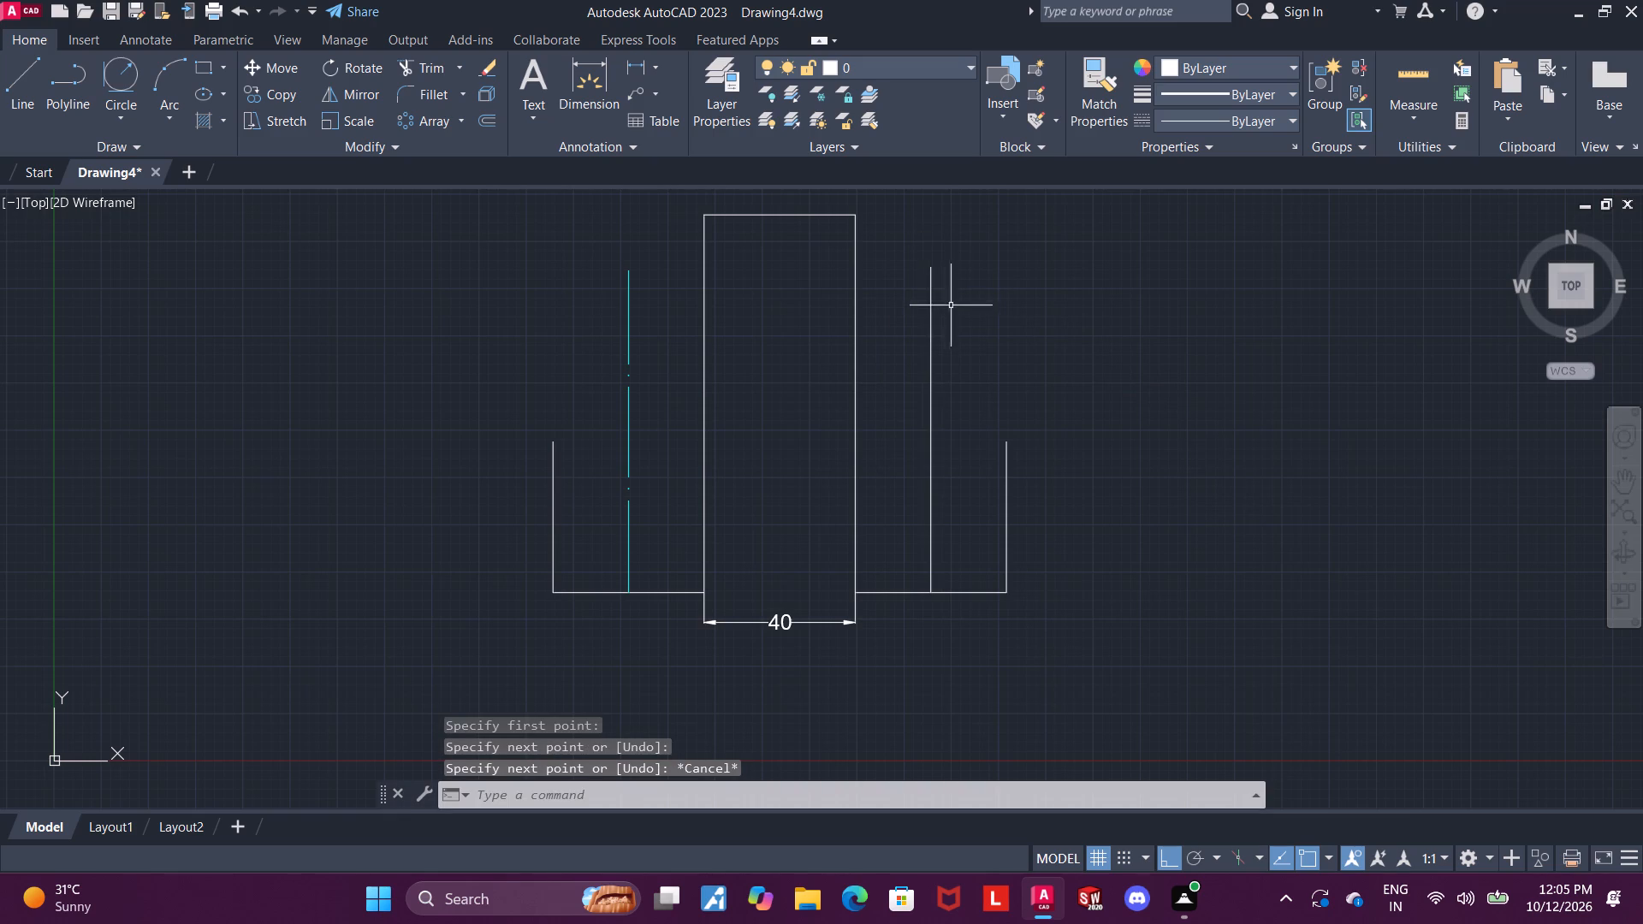
Give the new vertical line in the right foot the ACAD_ISO04W100 linetype and the colour Cyan.
{"action": "left_click", "coordinate": [931, 305]}
{"action": "left_click", "coordinate": [1268, 116]}
{"action": "left_click", "coordinate": [1255, 194]}
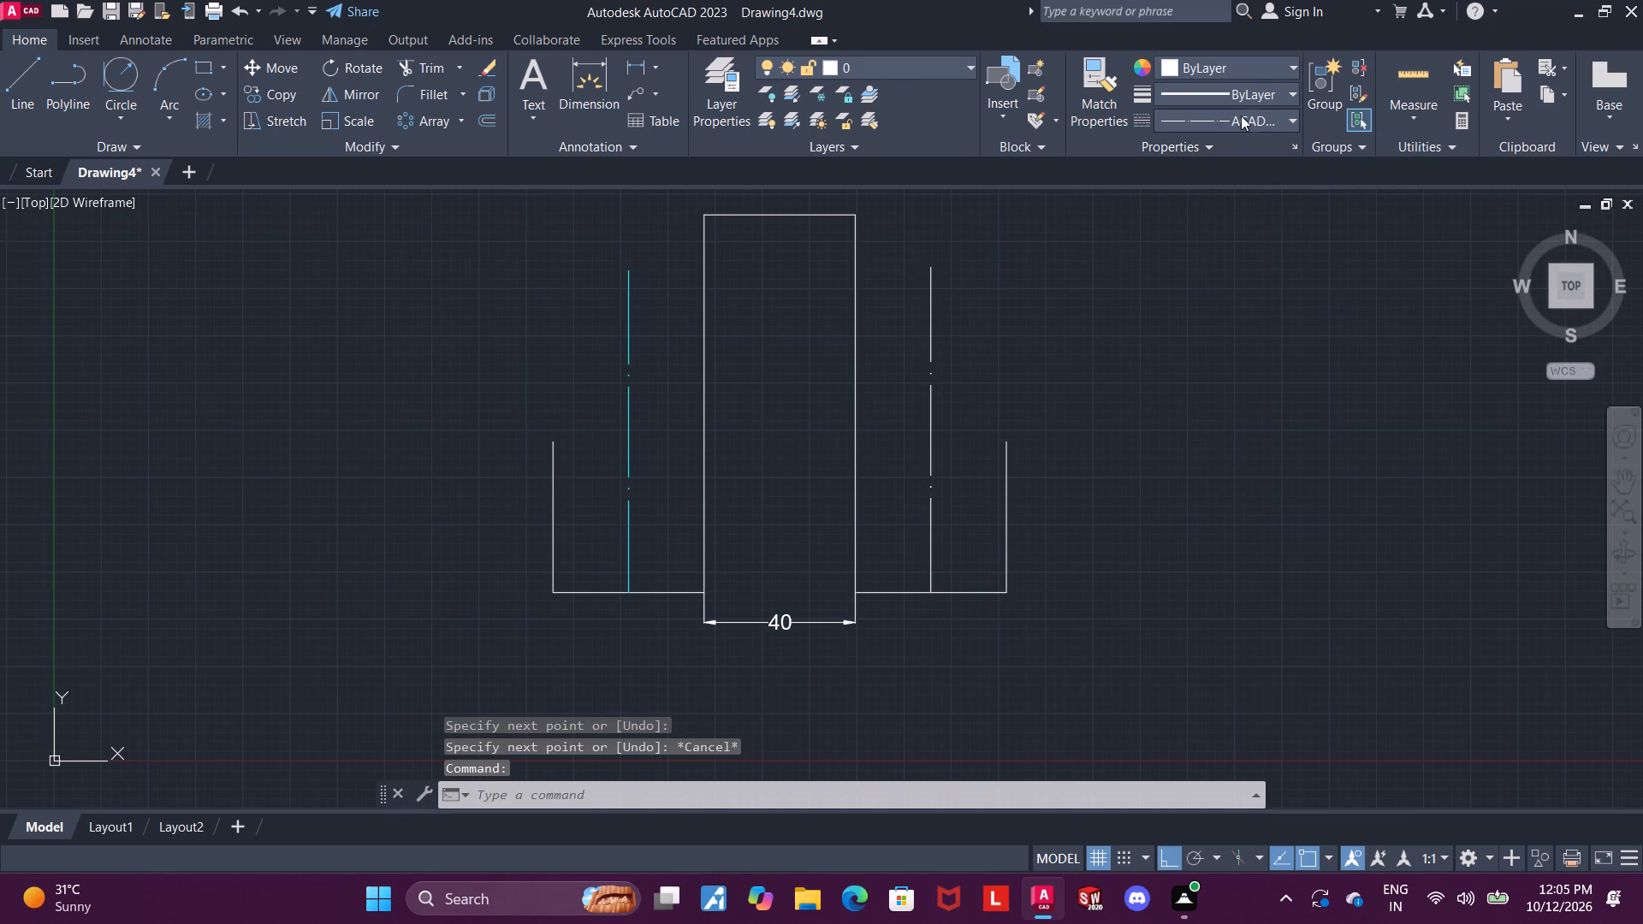
{"action": "left_click", "coordinate": [1249, 71]}
{"action": "left_click", "coordinate": [1232, 280]}
{"action": "key", "text": "Escape"}
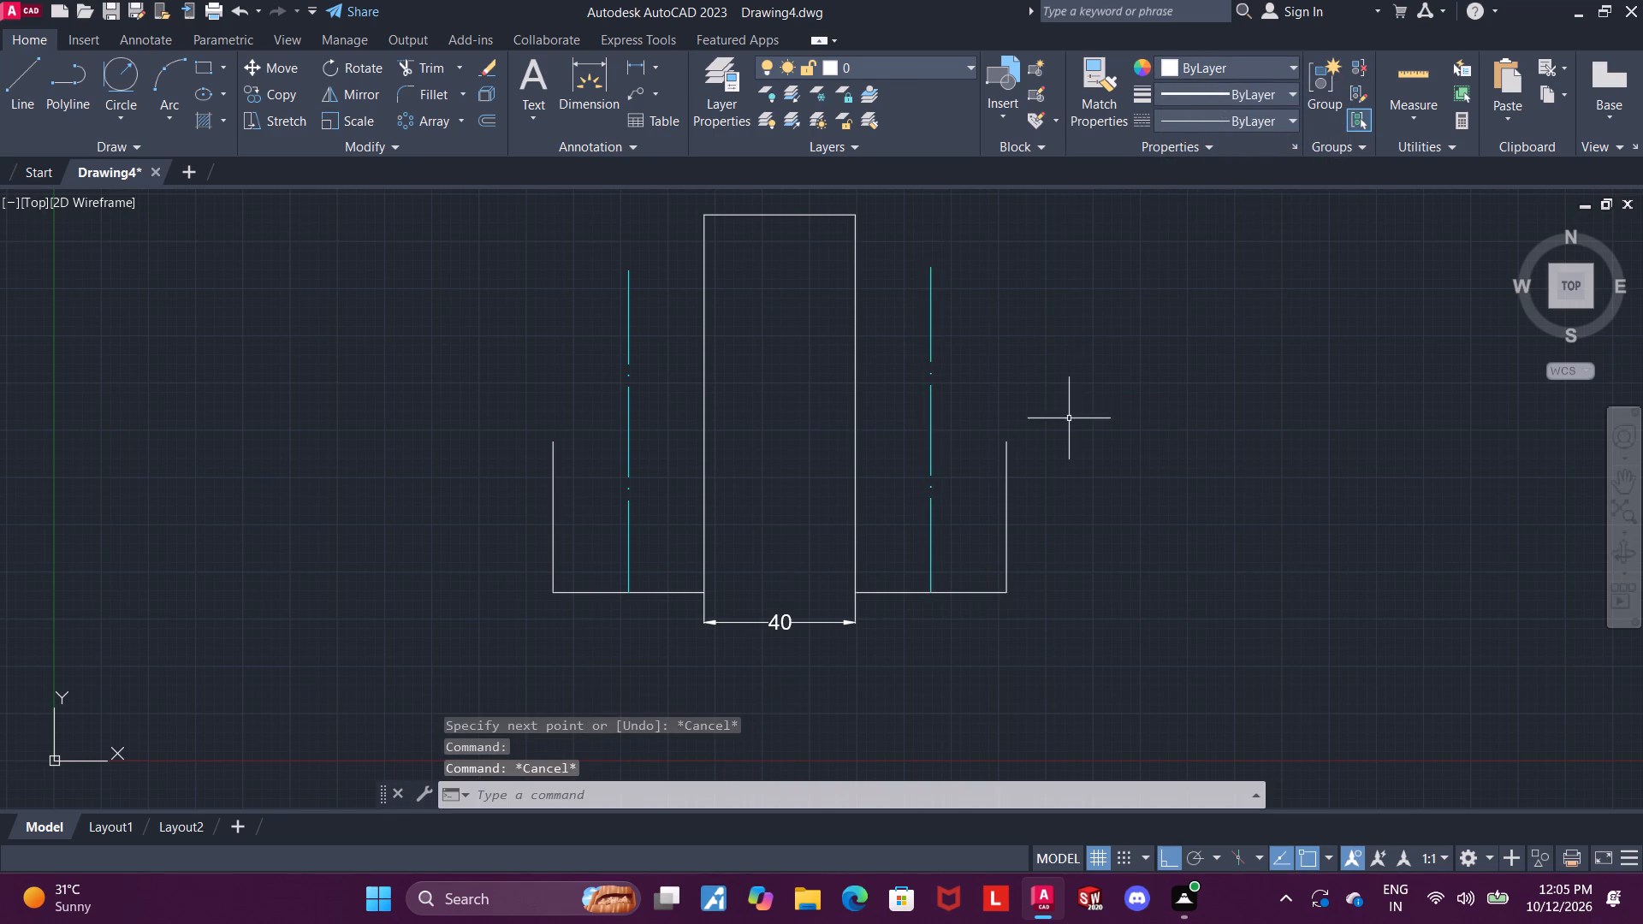
Draw a 120-unit horizontal line joining the midpoints of the profile's two short outer verticals.
{"action": "middle_click_drag", "start_coordinate": [1083, 424], "coordinate": [1169, 403]}
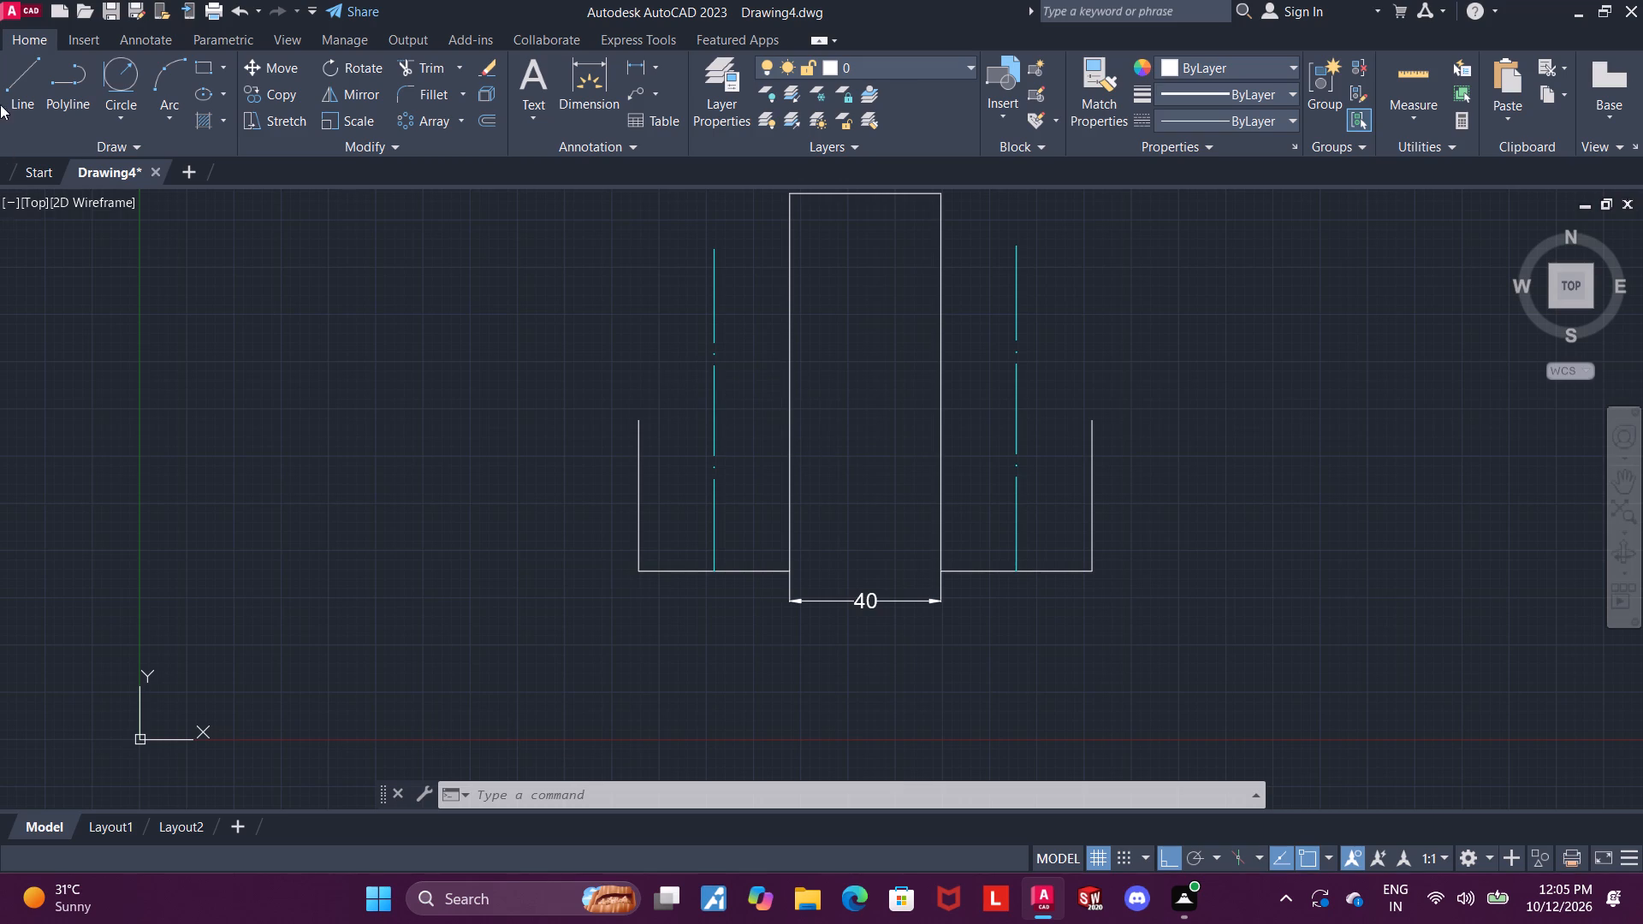
{"action": "left_click", "coordinate": [14, 80]}
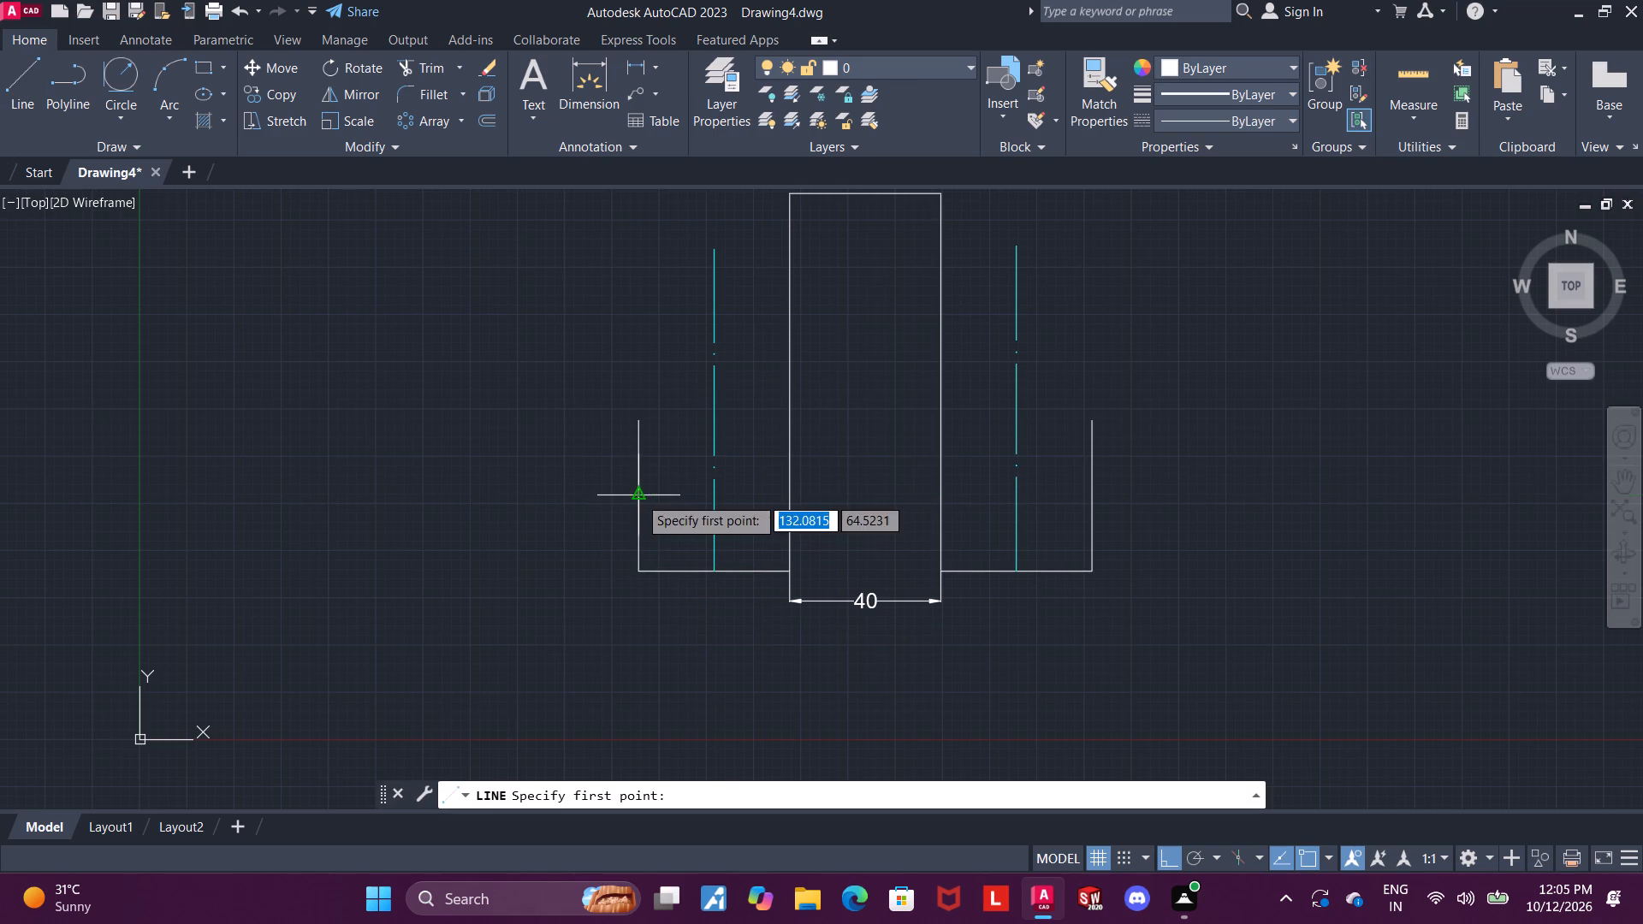
{"action": "left_click", "coordinate": [635, 496]}
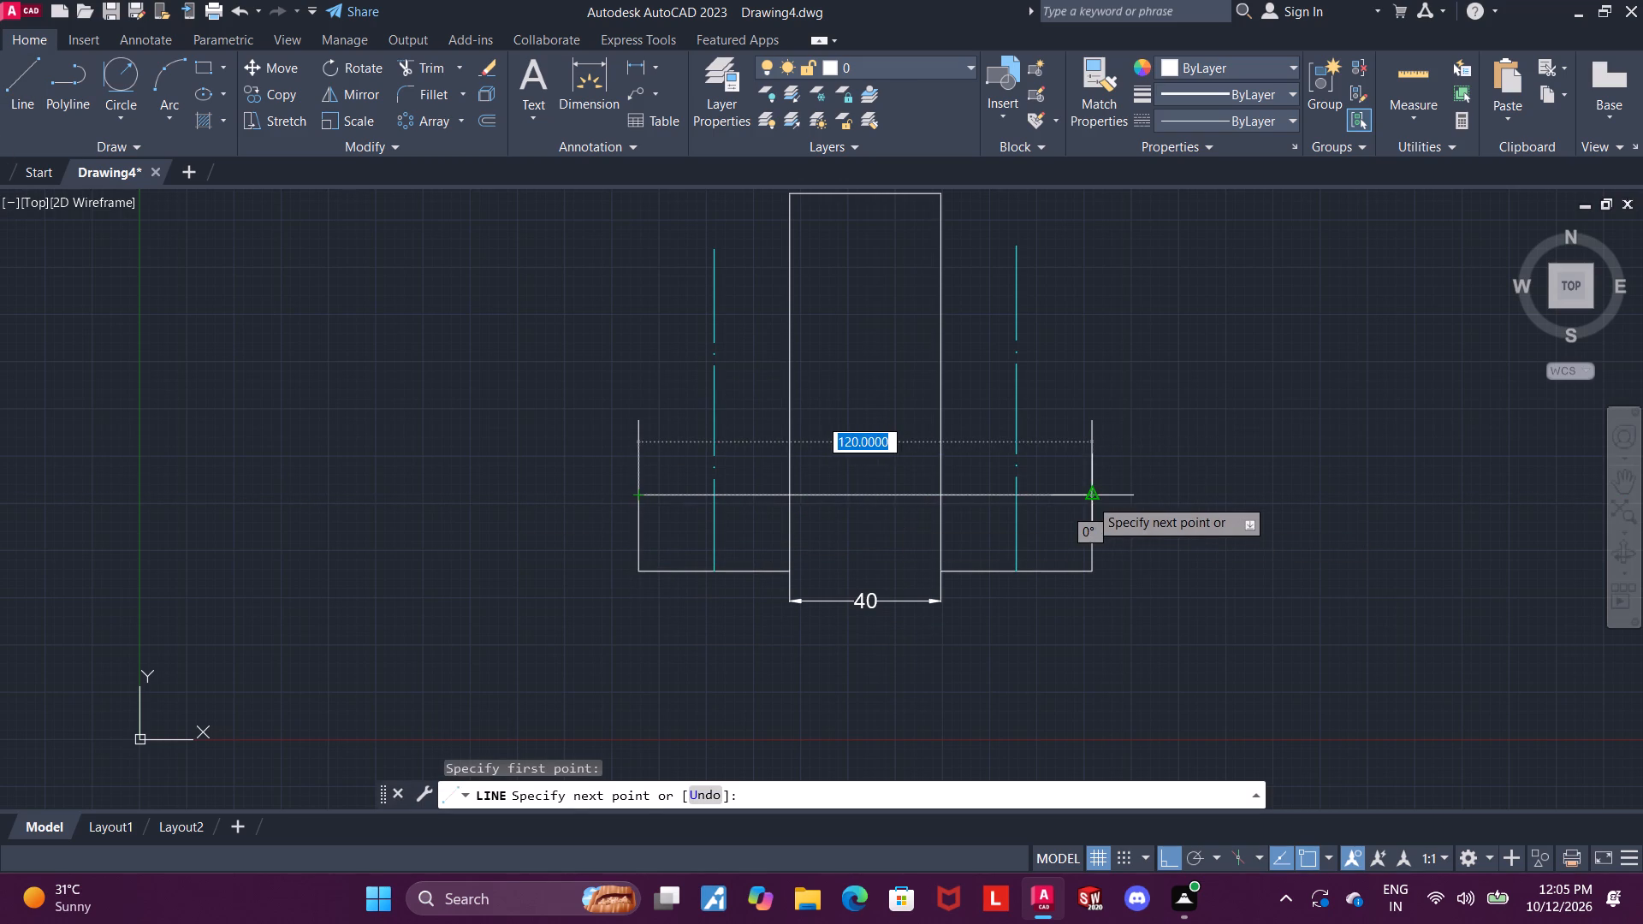
{"action": "left_click", "coordinate": [1089, 498]}
{"action": "key", "text": "Escape"}
{"action": "key", "text": "Escape"}
Give the horizontal line across the profile the ACAD_ISO04W100 linetype.
{"action": "left_click", "coordinate": [1067, 498]}
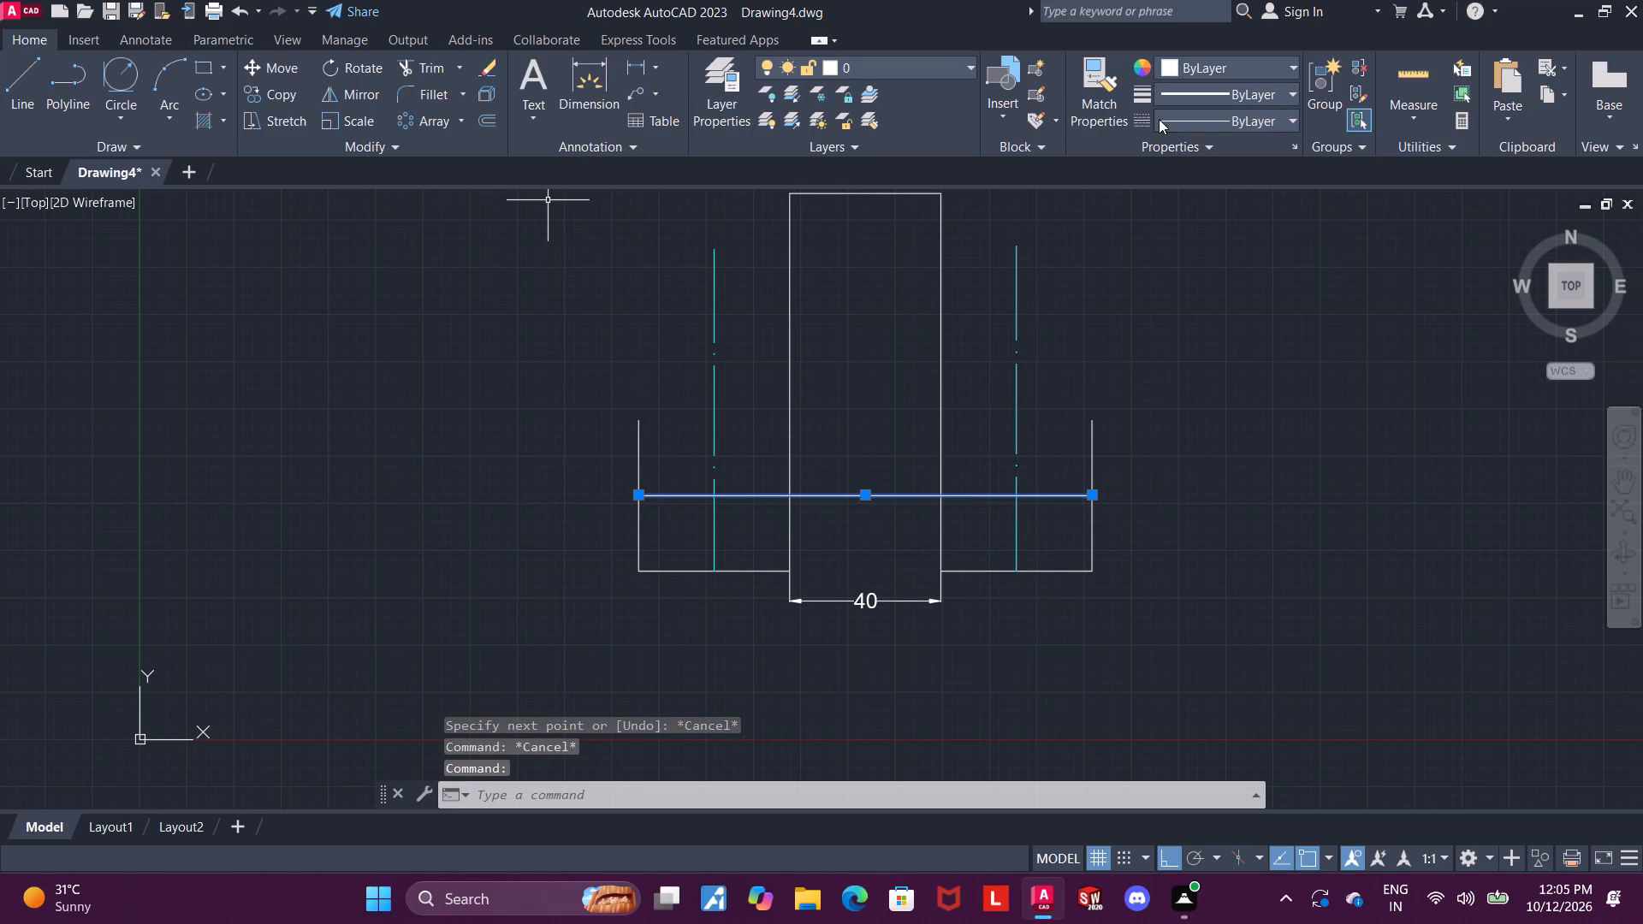
{"action": "left_click", "coordinate": [1167, 120]}
{"action": "left_click", "coordinate": [1183, 201]}
{"action": "left_click", "coordinate": [1206, 74]}
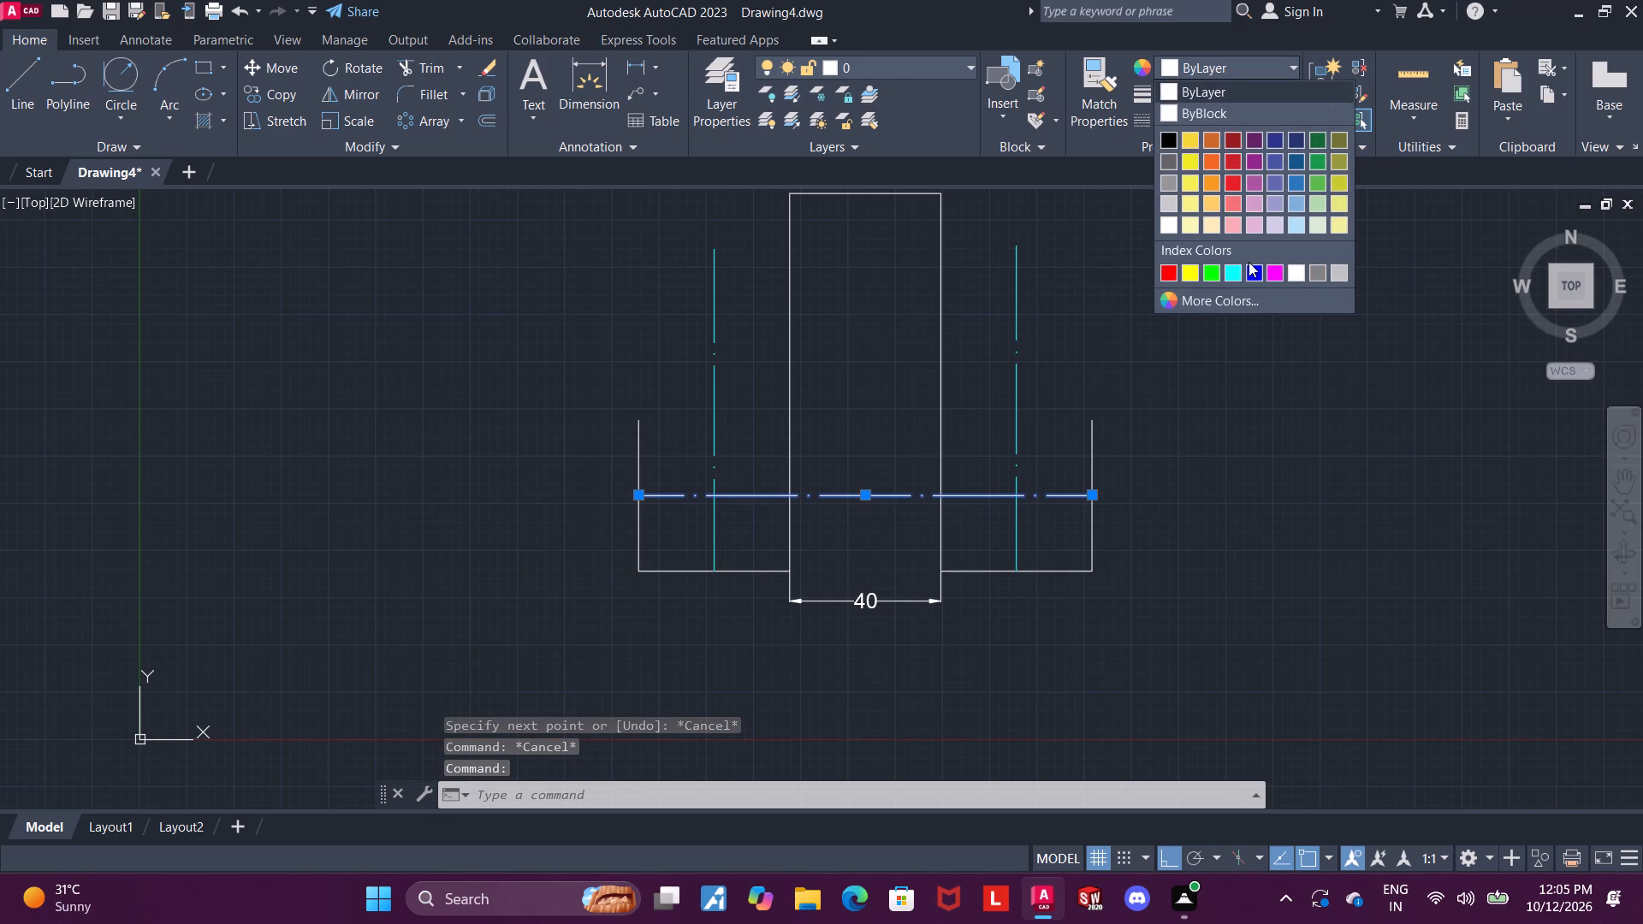
{"action": "left_click", "coordinate": [1232, 262]}
{"action": "key", "text": "Escape"}
{"action": "key", "text": "Escape"}
Trim away the part of the horizontal line lying between the two 100-unit verticals.
{"action": "left_click", "coordinate": [421, 61]}
{"action": "left_click_drag", "start_coordinate": [843, 518], "coordinate": [845, 447]}
{"action": "key", "text": "Escape"}
Set the colour of both remaining horizontal centre line segments to Cyan.
{"action": "left_click", "coordinate": [966, 499]}
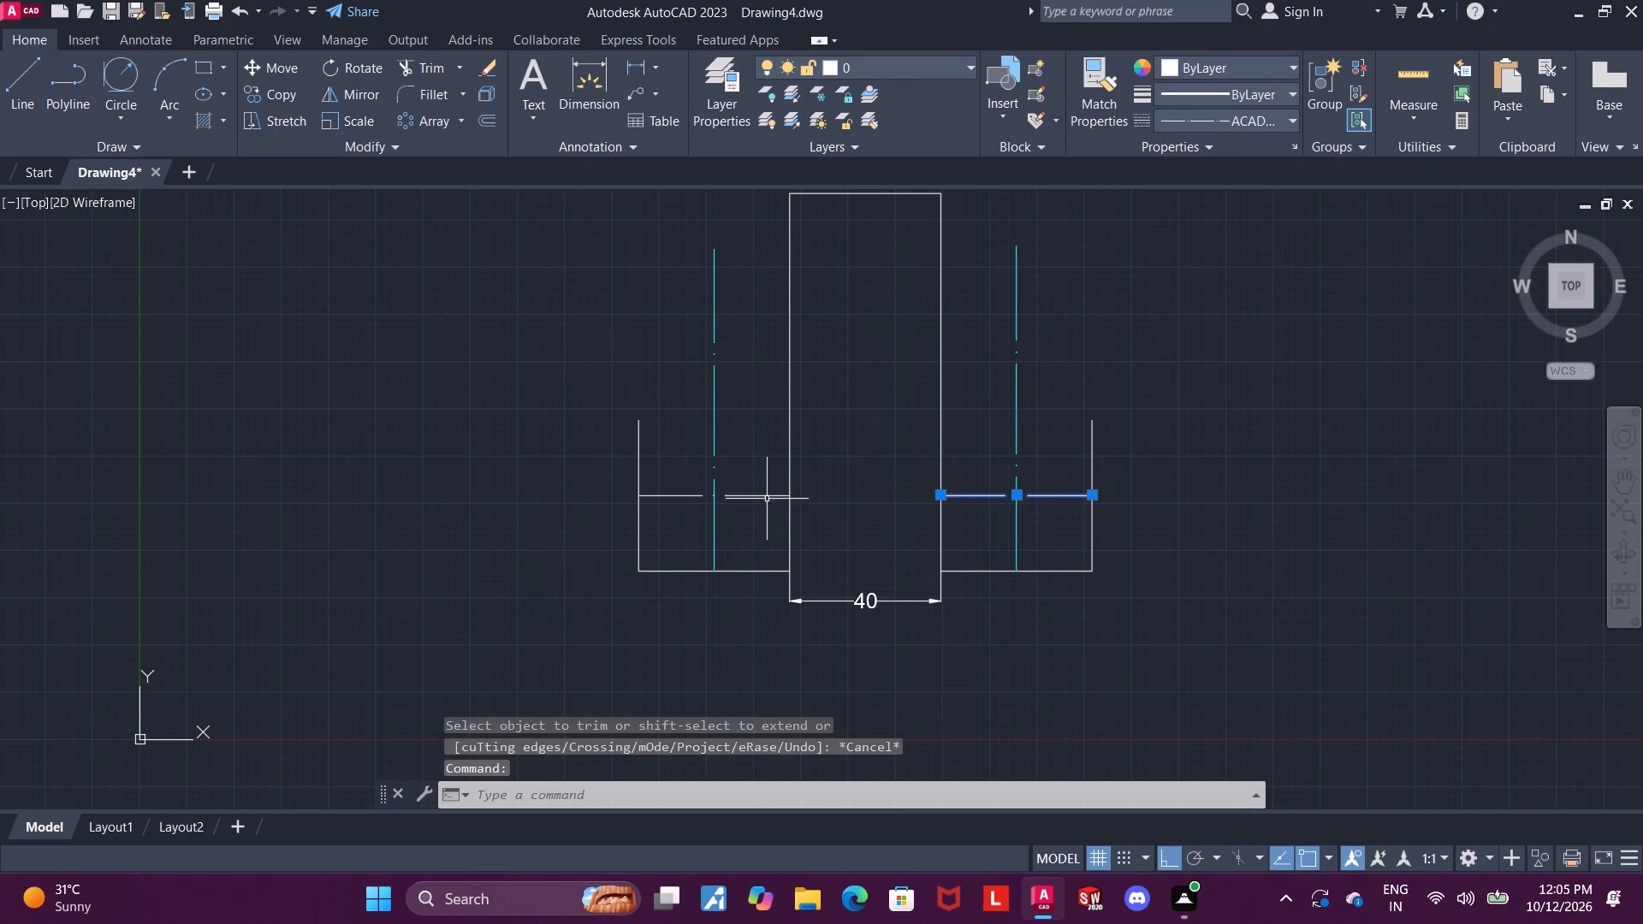
{"action": "left_click", "coordinate": [767, 496]}
{"action": "left_click", "coordinate": [1234, 68]}
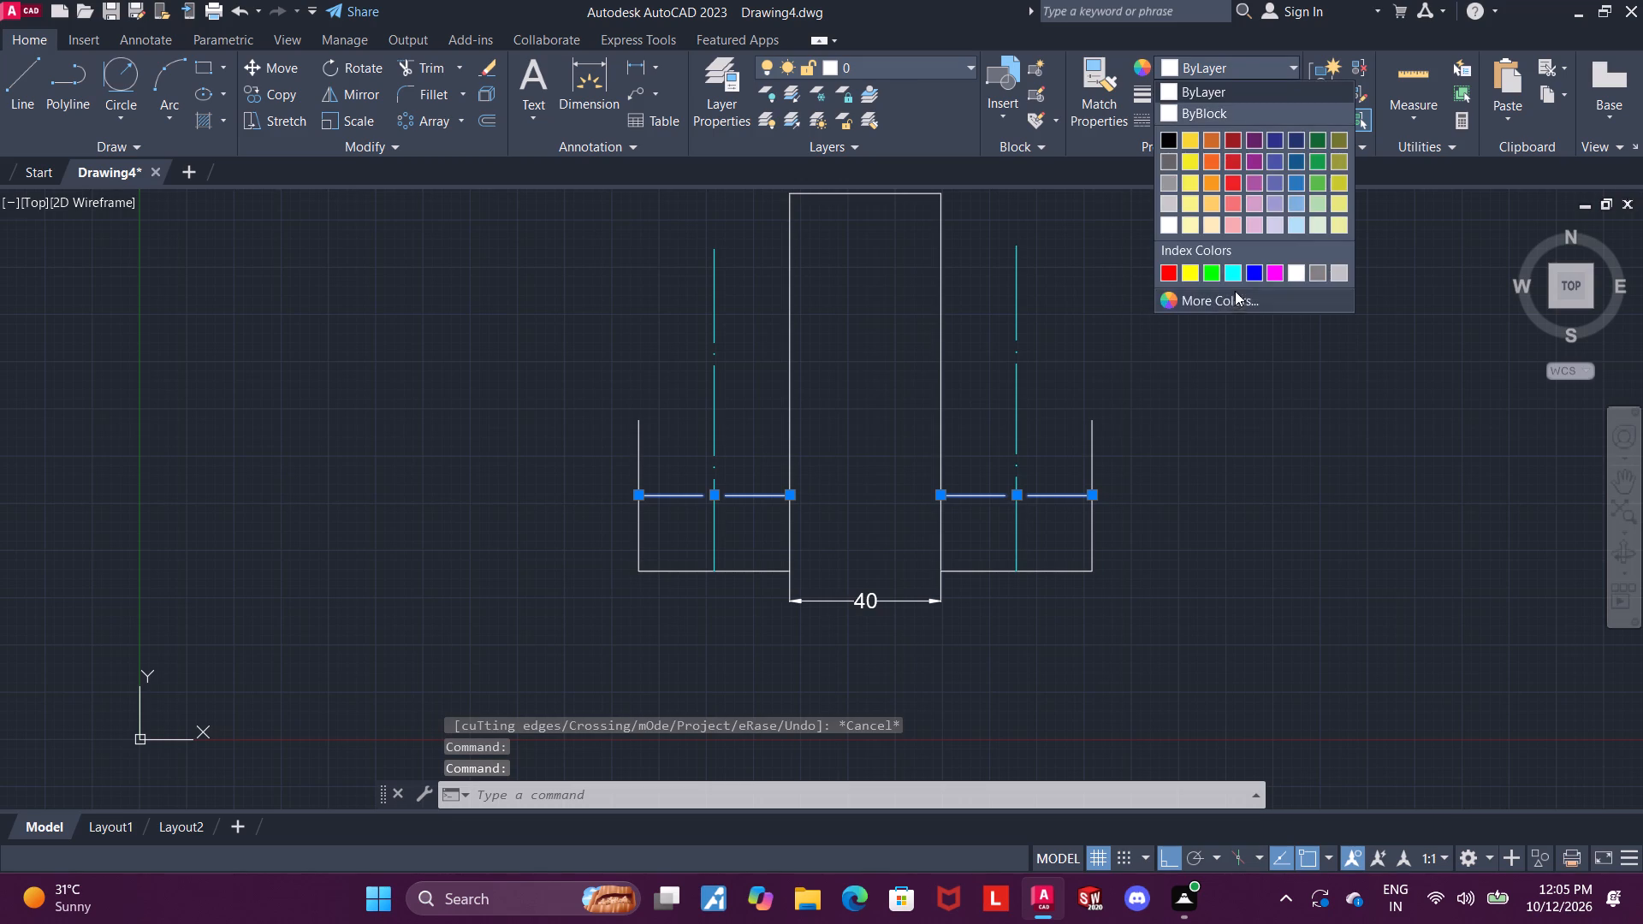
{"action": "left_click", "coordinate": [1237, 269]}
{"action": "key", "text": "Escape"}
Fillet the left foot's lower outer corner with a radius of 15.
{"action": "scroll", "coordinate": [1240, 305], "scroll_direction": "down", "scroll_amount": 2}
{"action": "scroll", "coordinate": [1191, 366], "scroll_direction": "up", "scroll_amount": 2}
{"action": "middle_click_drag", "start_coordinate": [1262, 269], "coordinate": [1265, 301]}
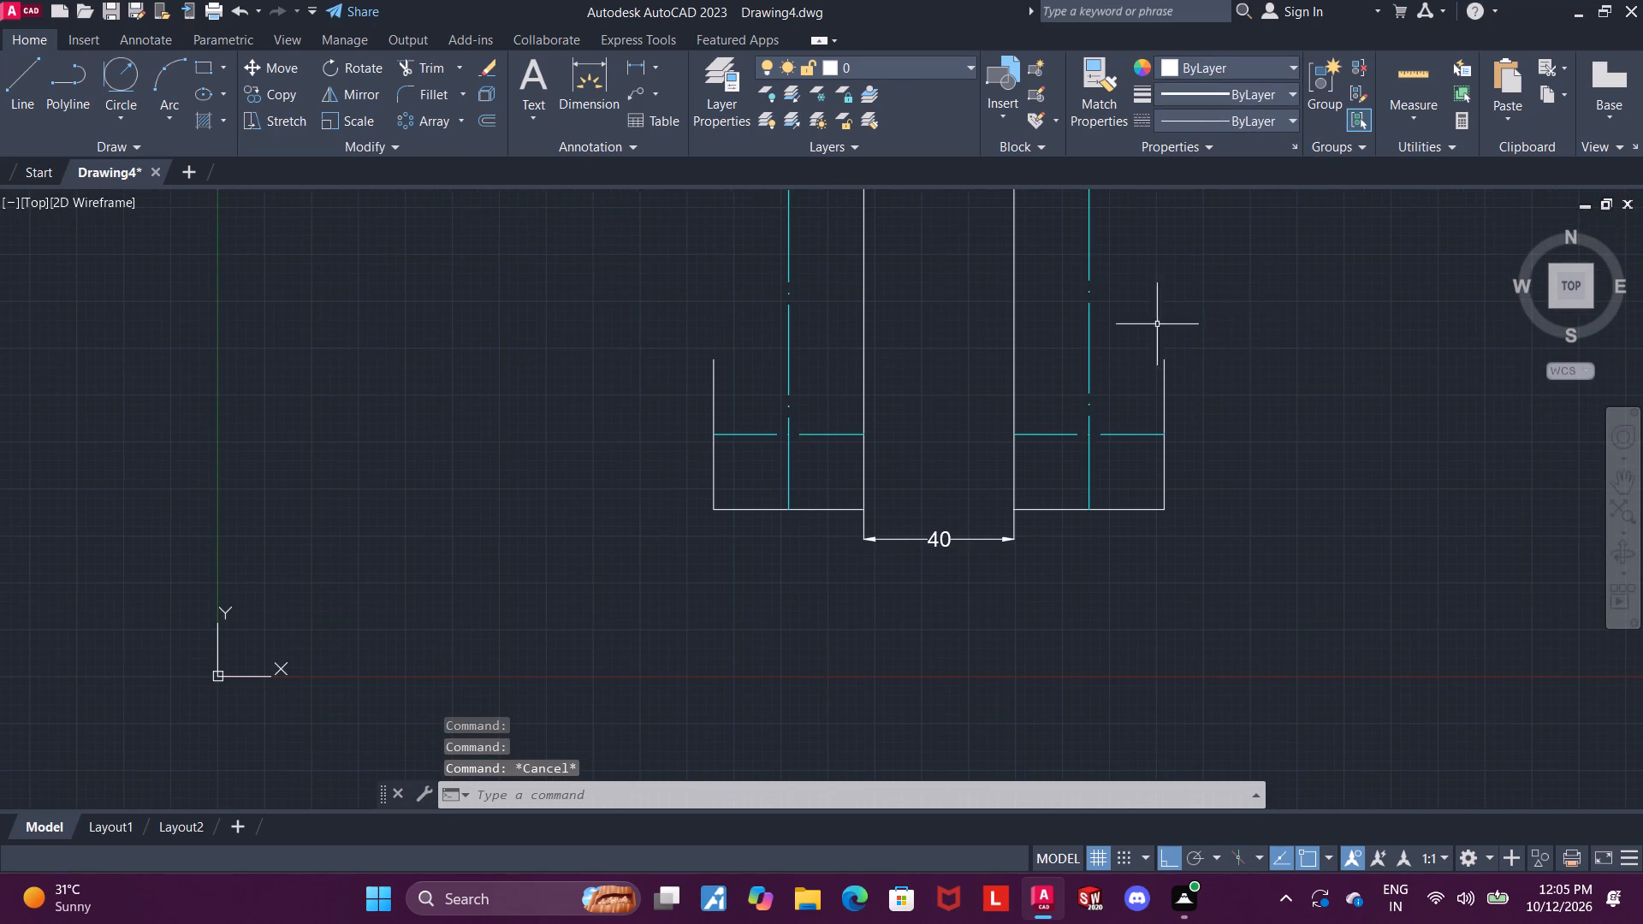
{"action": "scroll", "coordinate": [998, 457], "scroll_direction": "up", "scroll_amount": 1}
{"action": "key", "text": "Escape"}
{"action": "key", "text": "Escape"}
{"action": "key", "text": "Escape"}
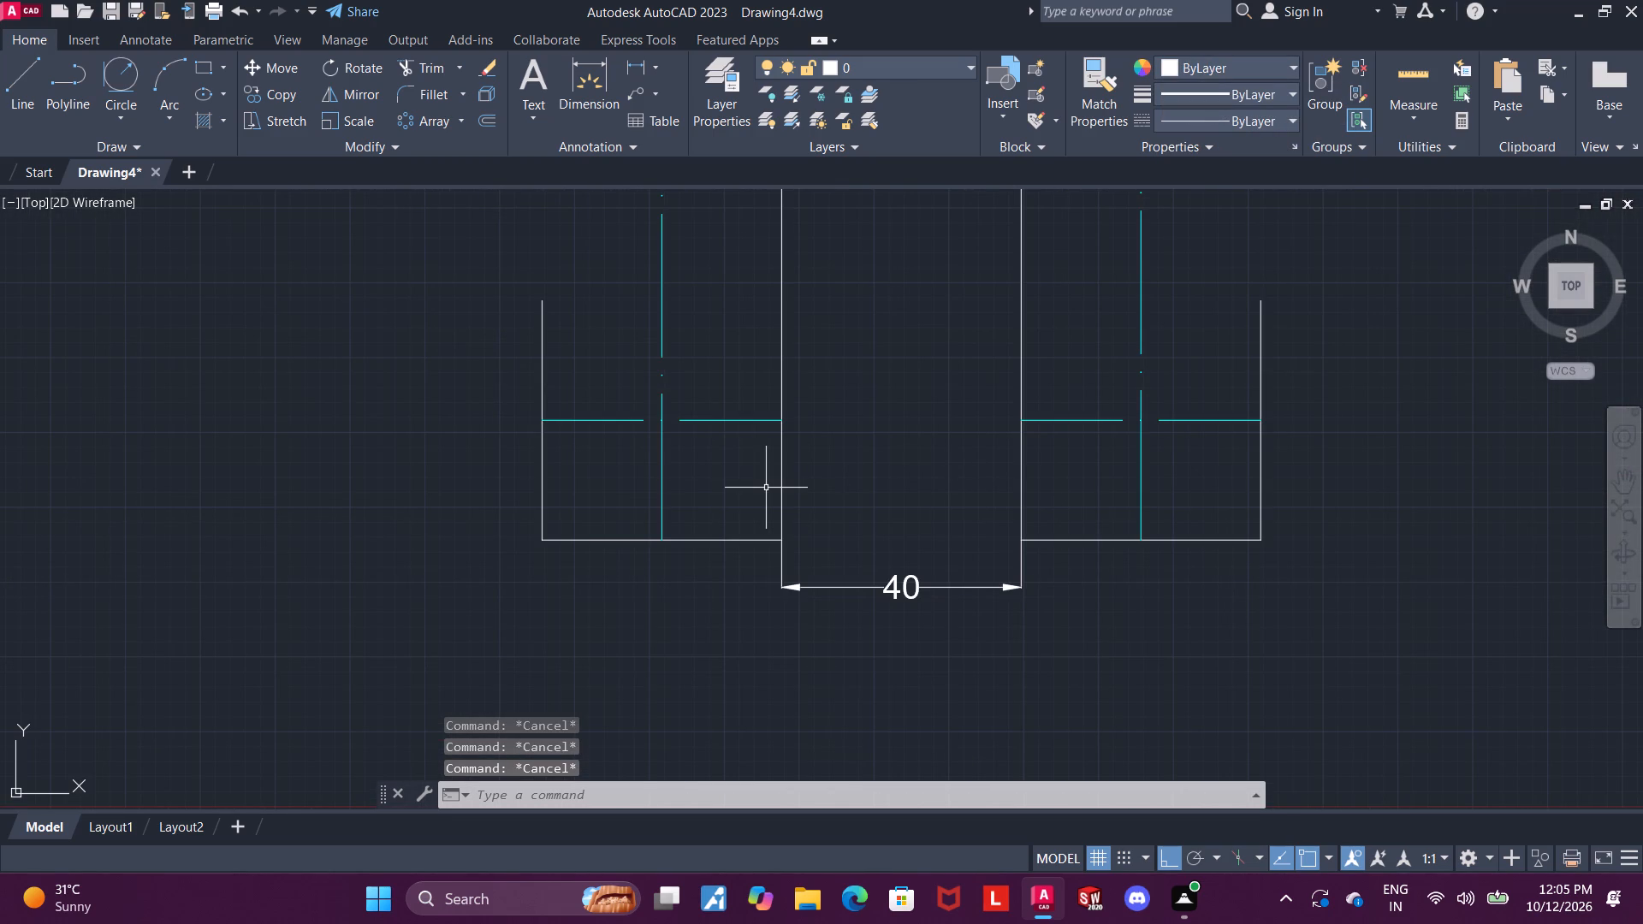
{"action": "key", "text": "f"}
{"action": "key", "text": "Return"}
{"action": "key", "text": "r"}
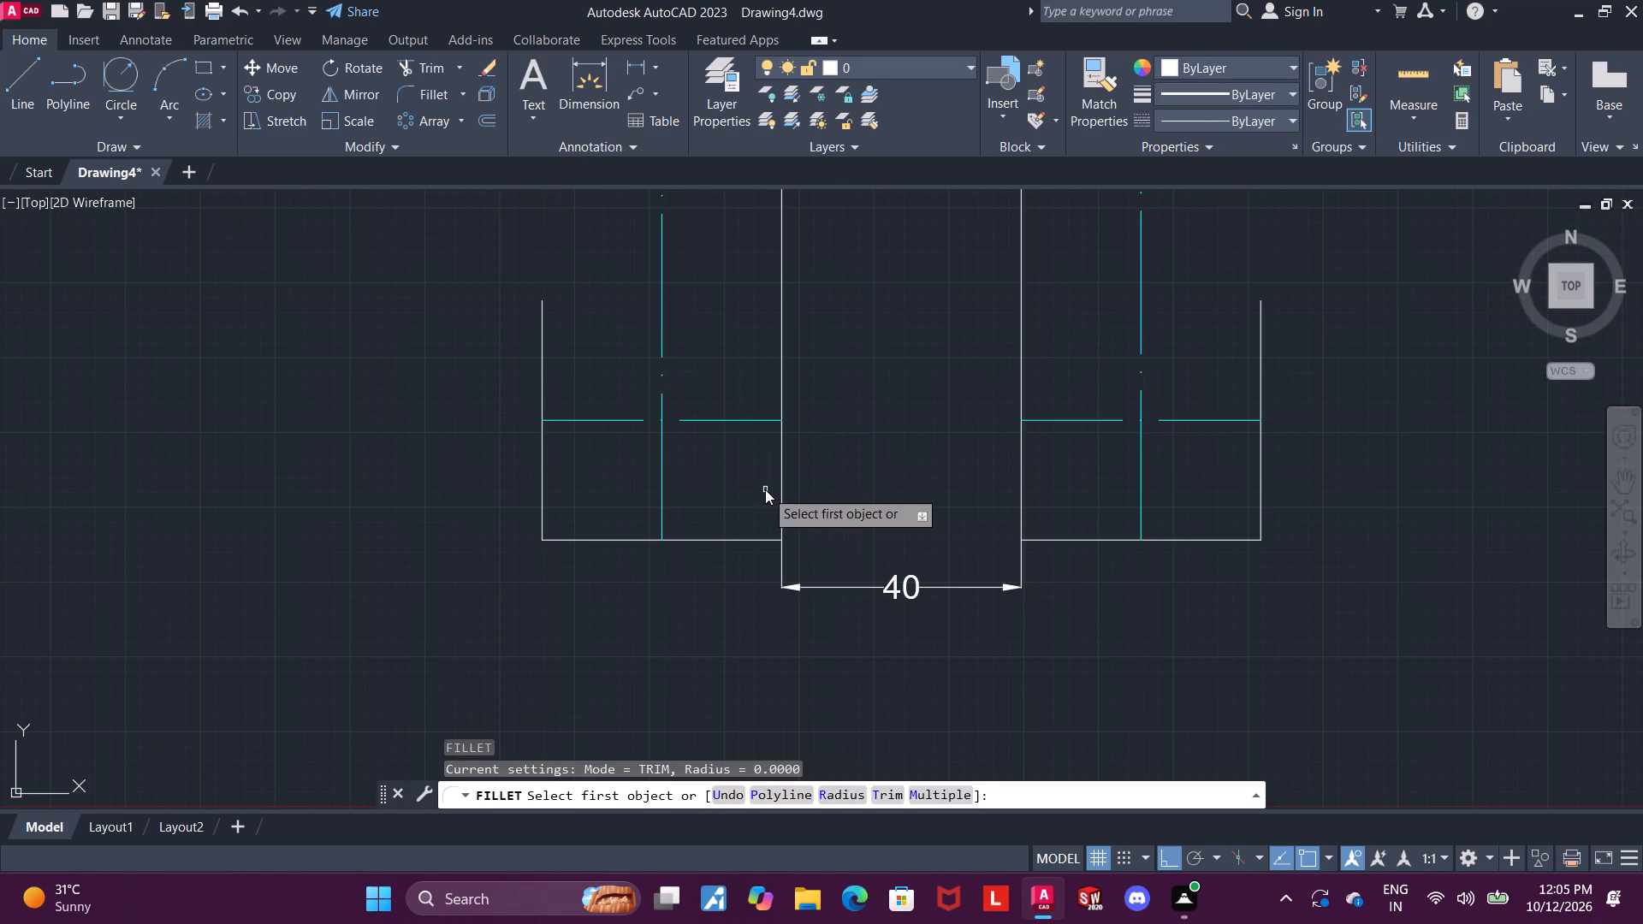
{"action": "key", "text": "Return"}
{"action": "type", "text": "15"}
{"action": "key", "text": "Return"}
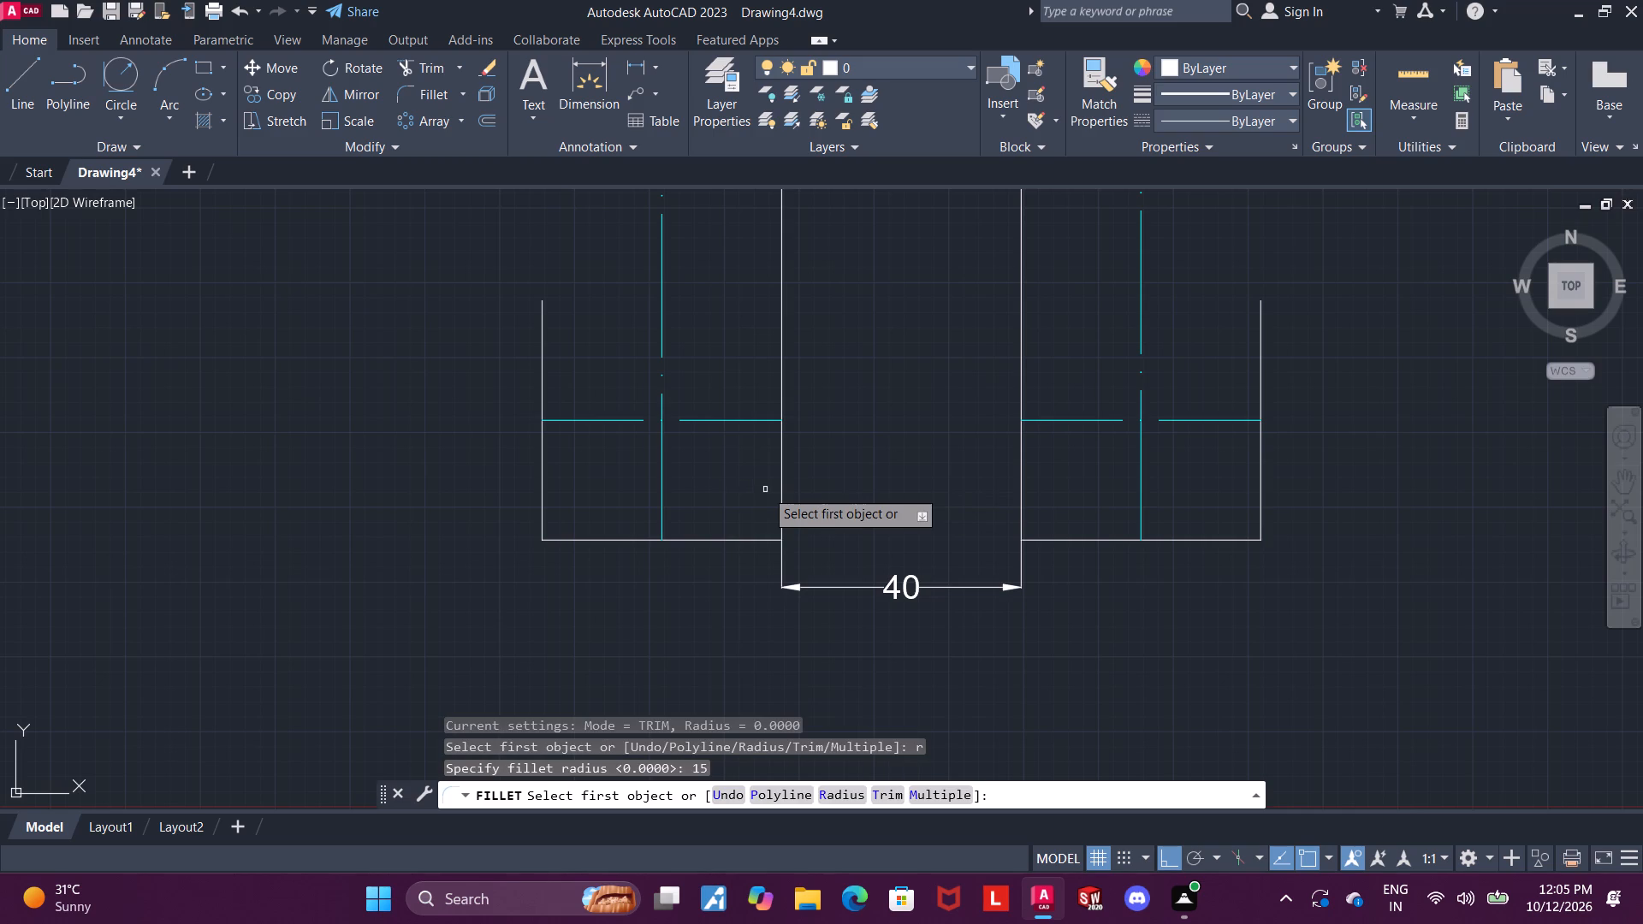
{"action": "left_click", "coordinate": [541, 473]}
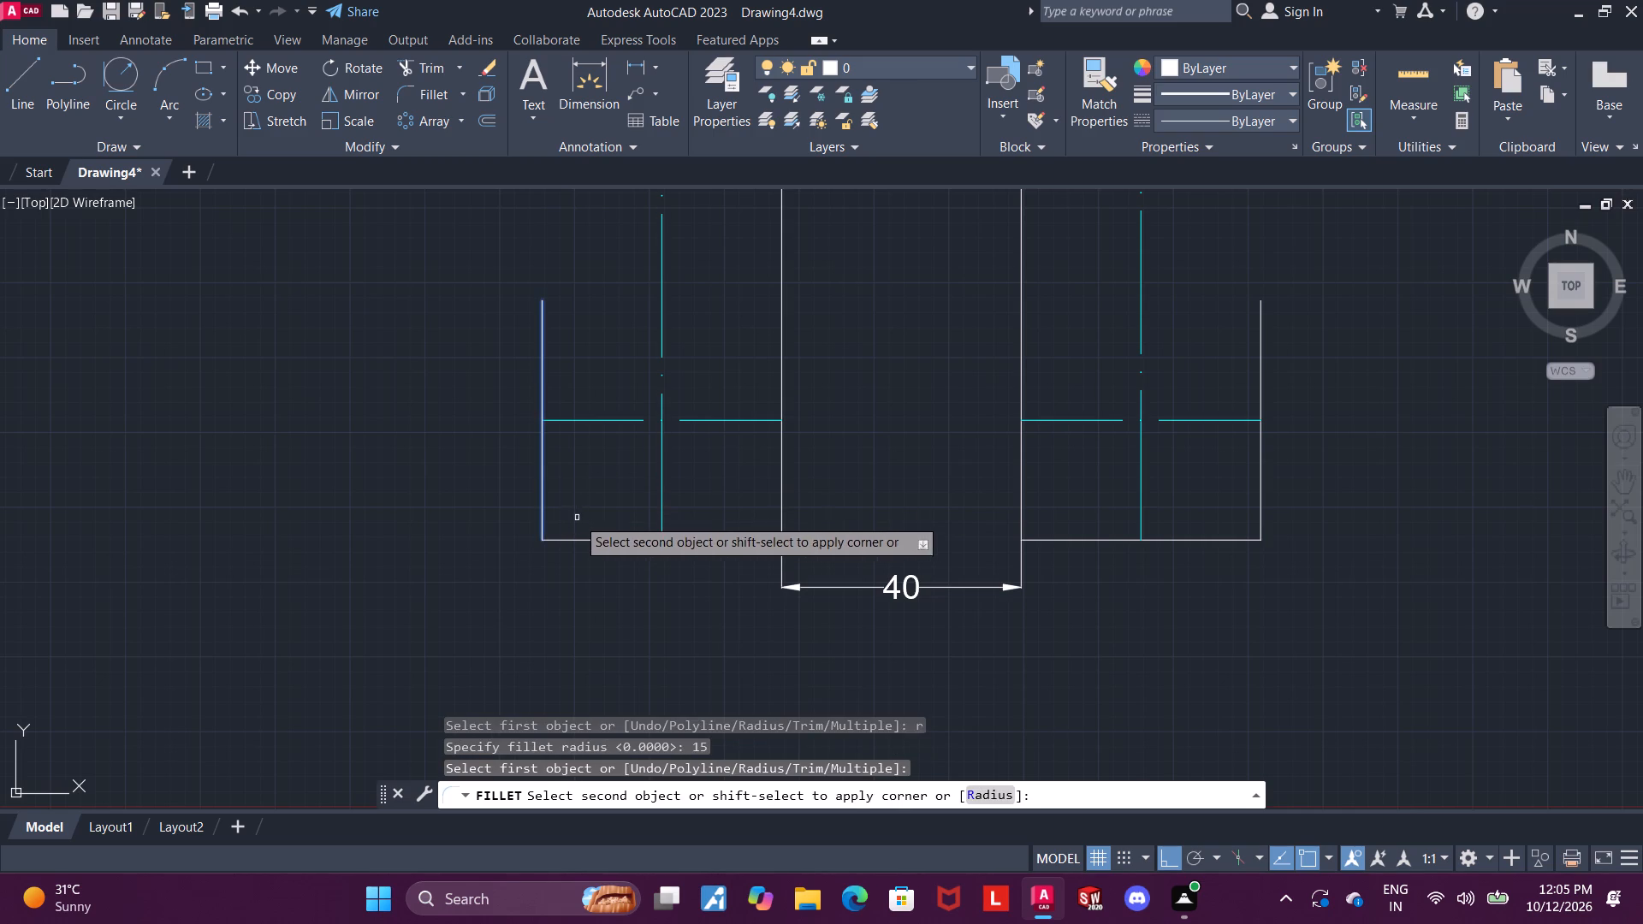
{"action": "left_click", "coordinate": [592, 542]}
{"action": "key", "text": "Escape"}
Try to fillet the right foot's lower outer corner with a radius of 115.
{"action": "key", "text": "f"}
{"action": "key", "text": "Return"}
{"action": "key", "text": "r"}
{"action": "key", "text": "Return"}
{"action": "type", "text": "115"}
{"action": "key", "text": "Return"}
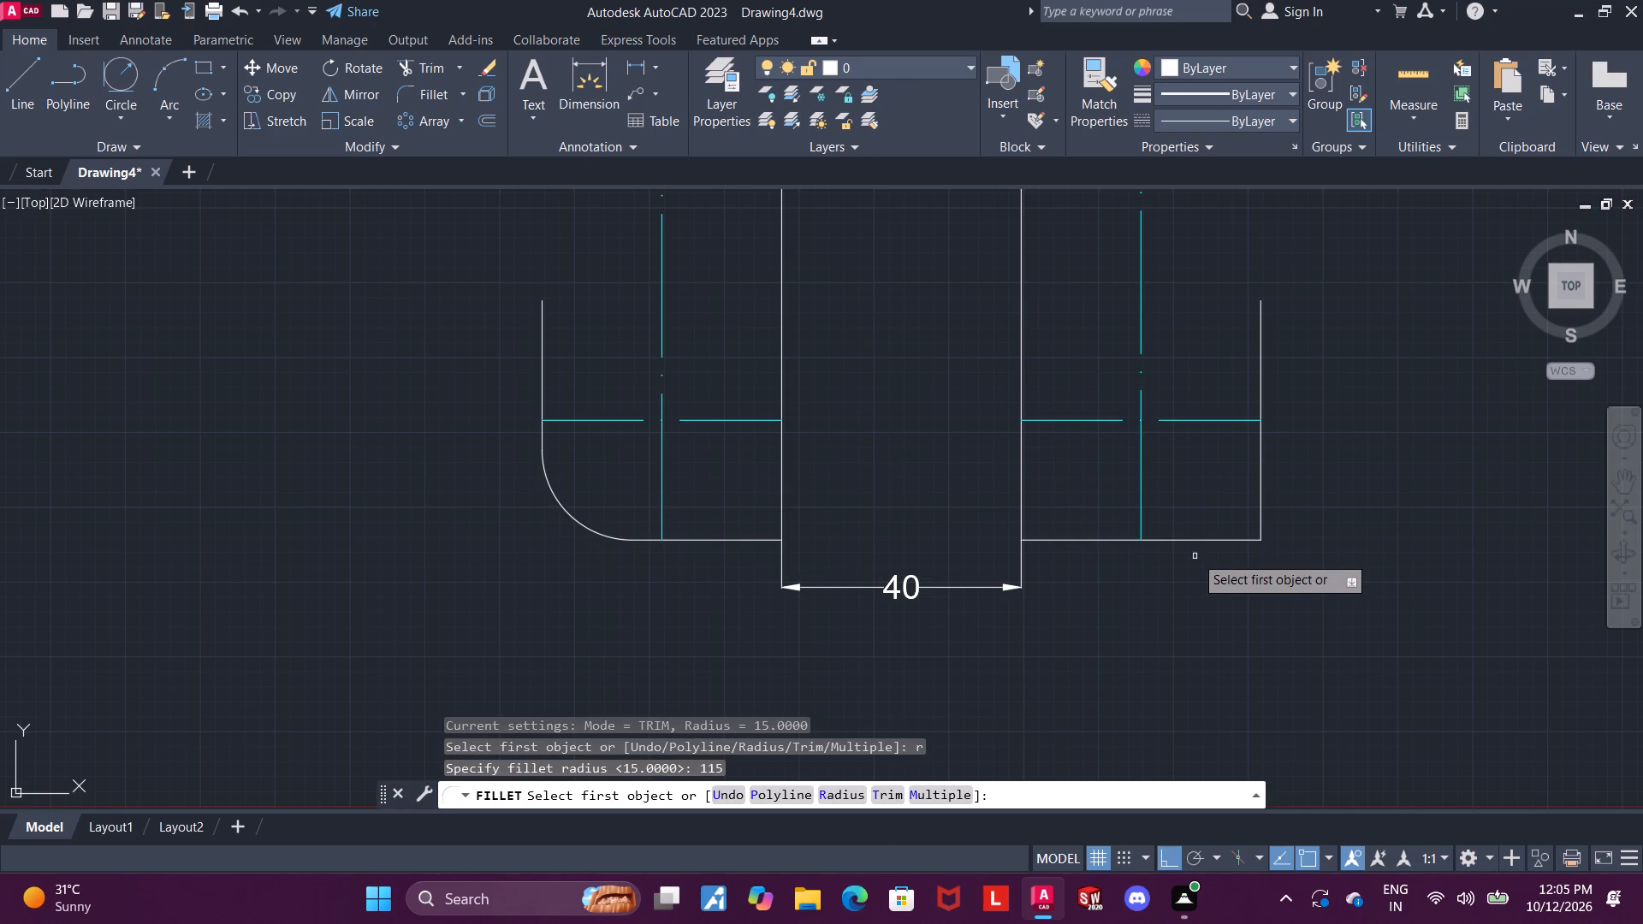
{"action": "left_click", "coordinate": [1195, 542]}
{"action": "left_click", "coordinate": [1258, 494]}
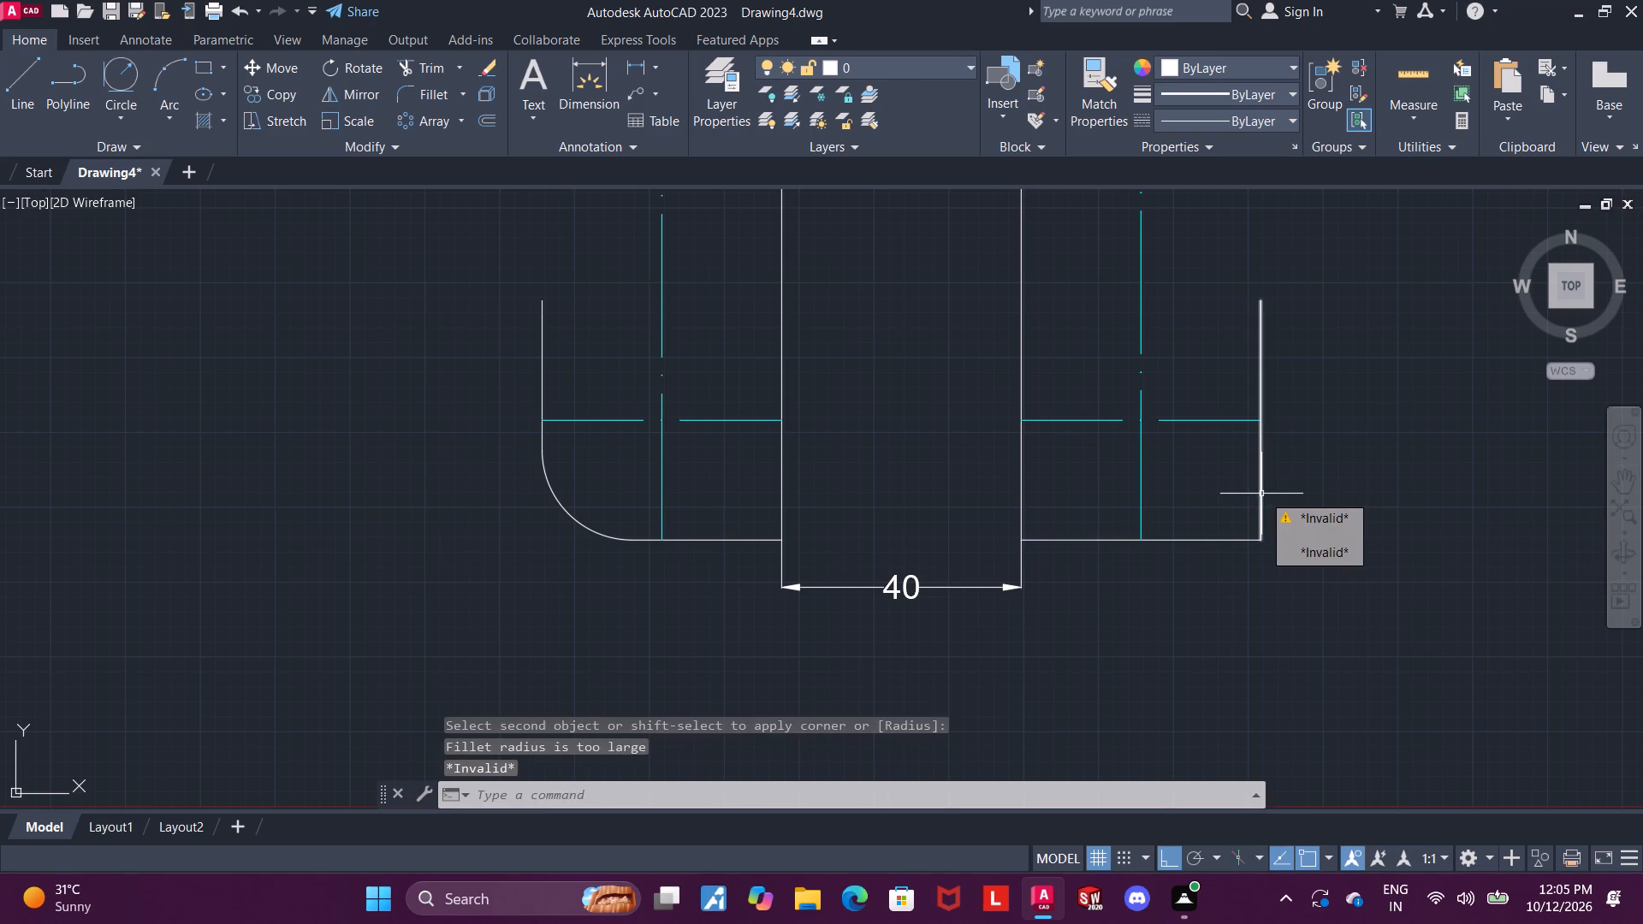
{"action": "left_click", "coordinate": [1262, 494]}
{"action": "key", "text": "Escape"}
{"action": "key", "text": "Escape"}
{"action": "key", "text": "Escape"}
Fillet the right foot's lower outer corner with a radius of 15.
{"action": "key", "text": "f"}
{"action": "key", "text": "Return"}
{"action": "key", "text": "r"}
{"action": "key", "text": "Return"}
{"action": "type", "text": "15"}
{"action": "key", "text": "Return"}
{"action": "left_click", "coordinate": [1208, 539]}
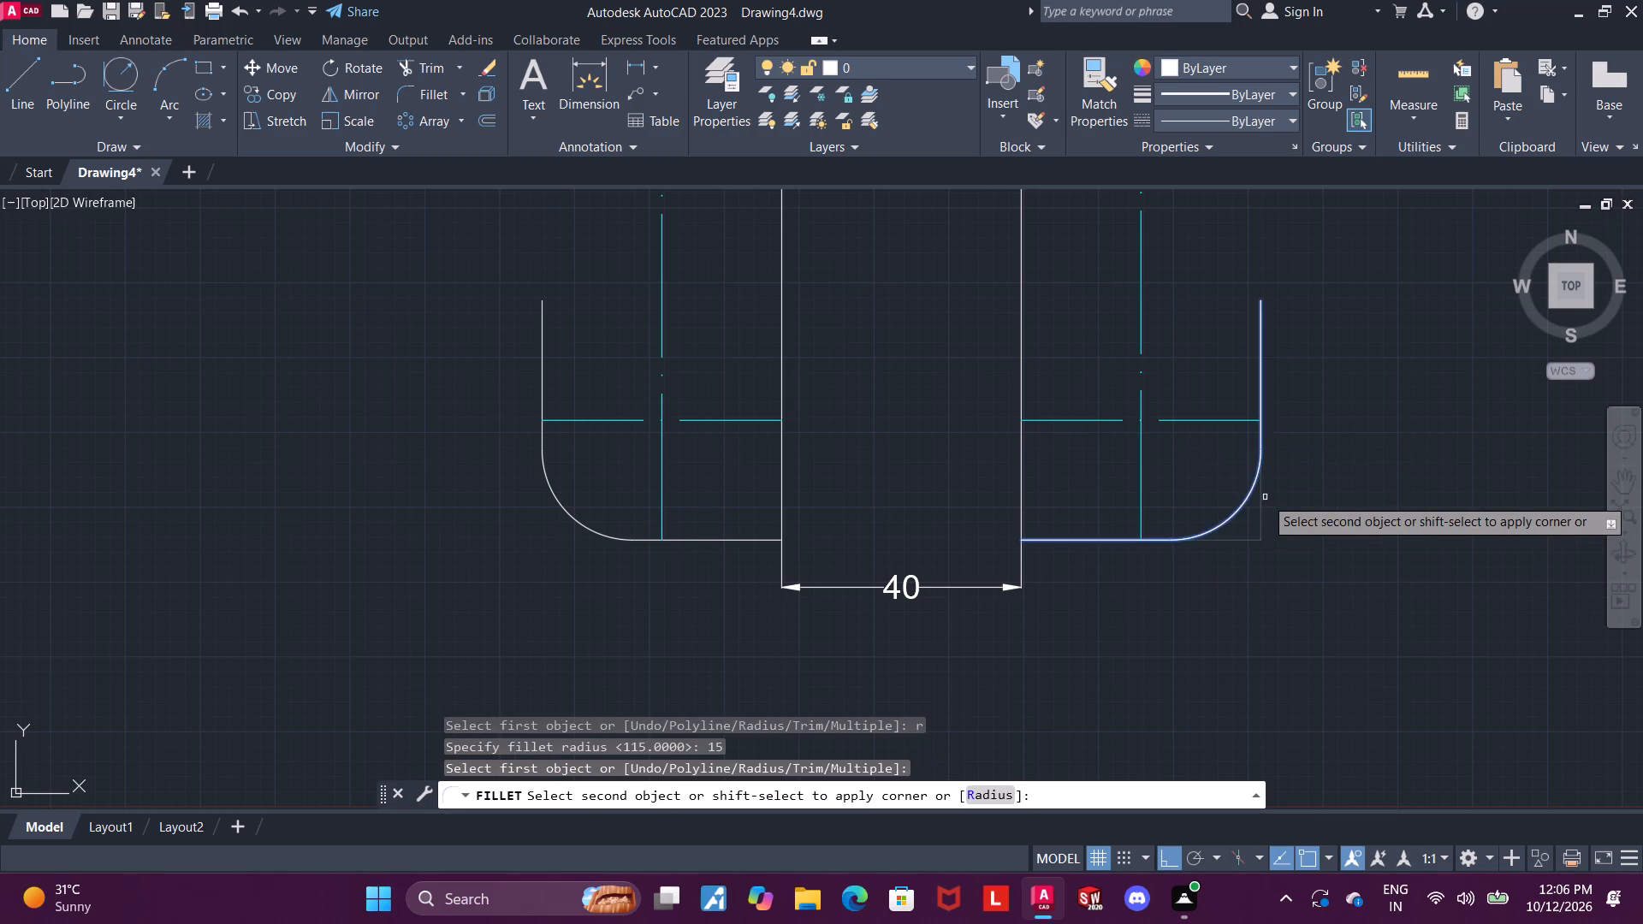
{"action": "left_click", "coordinate": [1265, 497]}
{"action": "left_click", "coordinate": [1260, 498]}
{"action": "scroll", "coordinate": [1298, 525], "scroll_direction": "down", "scroll_amount": 1}
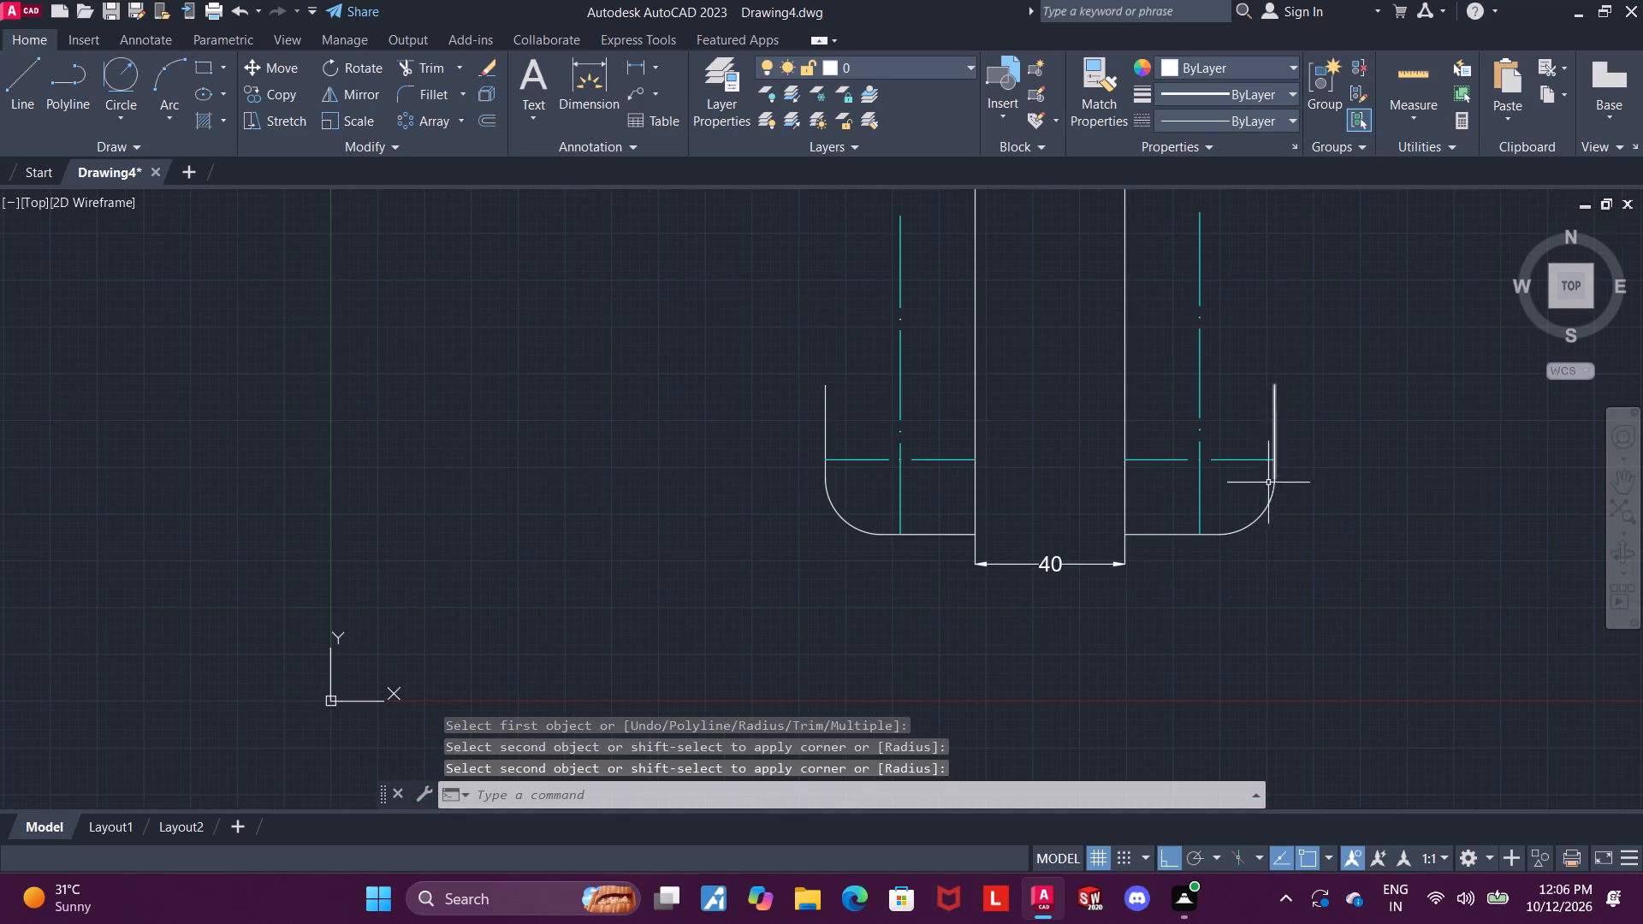
{"action": "scroll", "coordinate": [1262, 506], "scroll_direction": "up", "scroll_amount": 1}
{"action": "key", "text": "Escape"}
{"action": "key", "text": "Escape"}
Draw a circle of diameter 20 centred where the left foot's centre lines cross.
{"action": "left_click", "coordinate": [128, 112]}
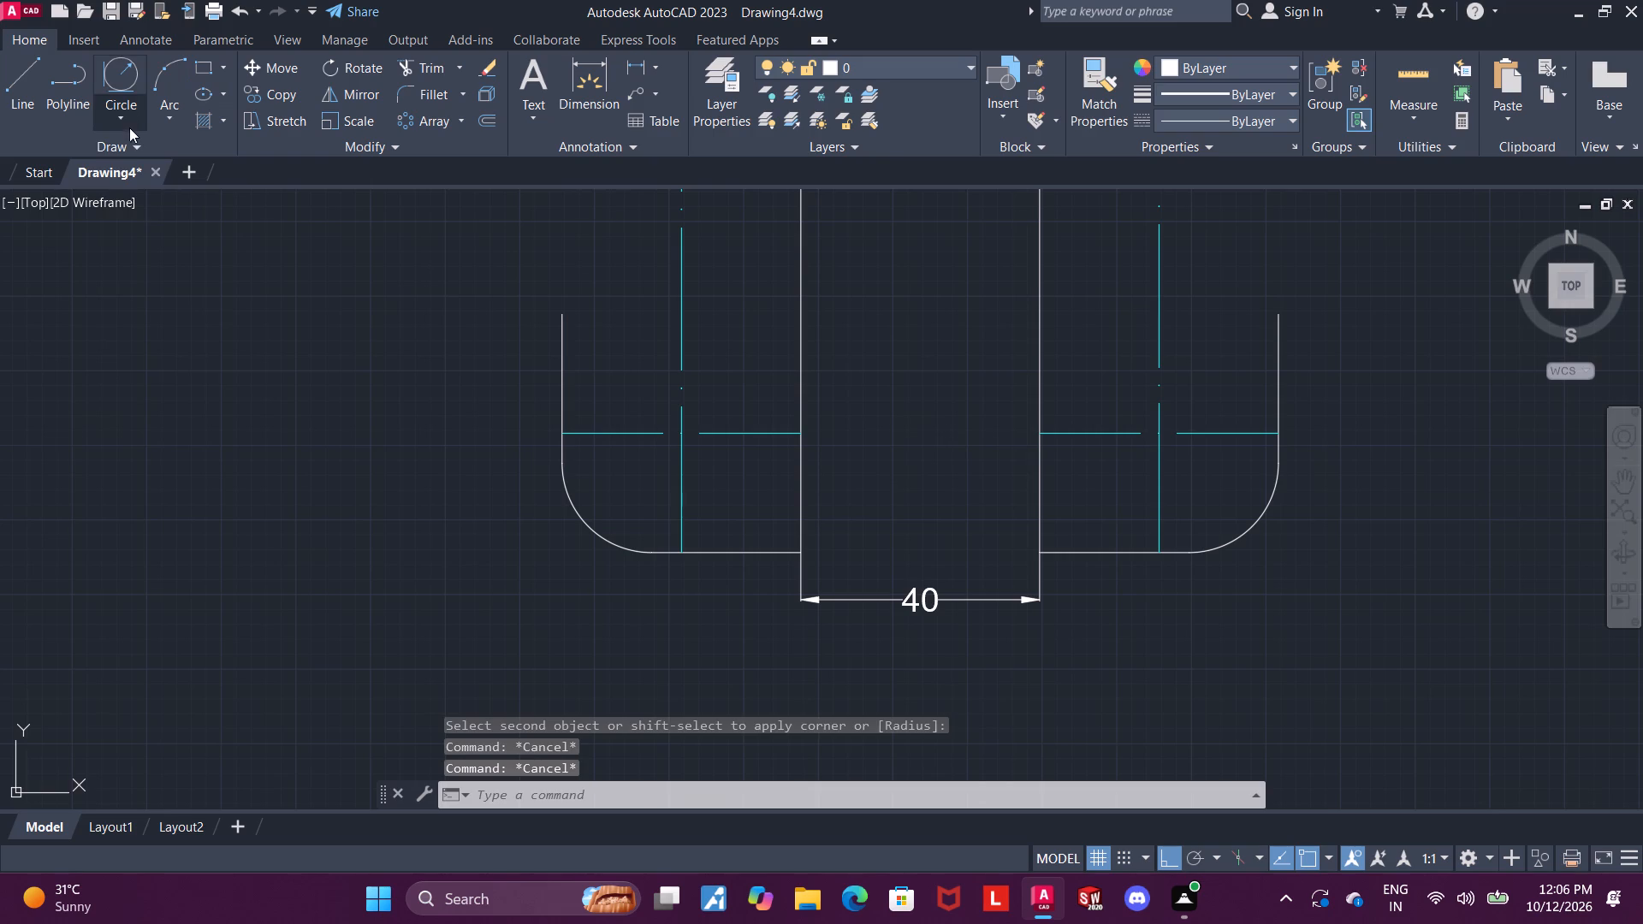
{"action": "left_click", "coordinate": [132, 145]}
{"action": "left_click", "coordinate": [684, 429]}
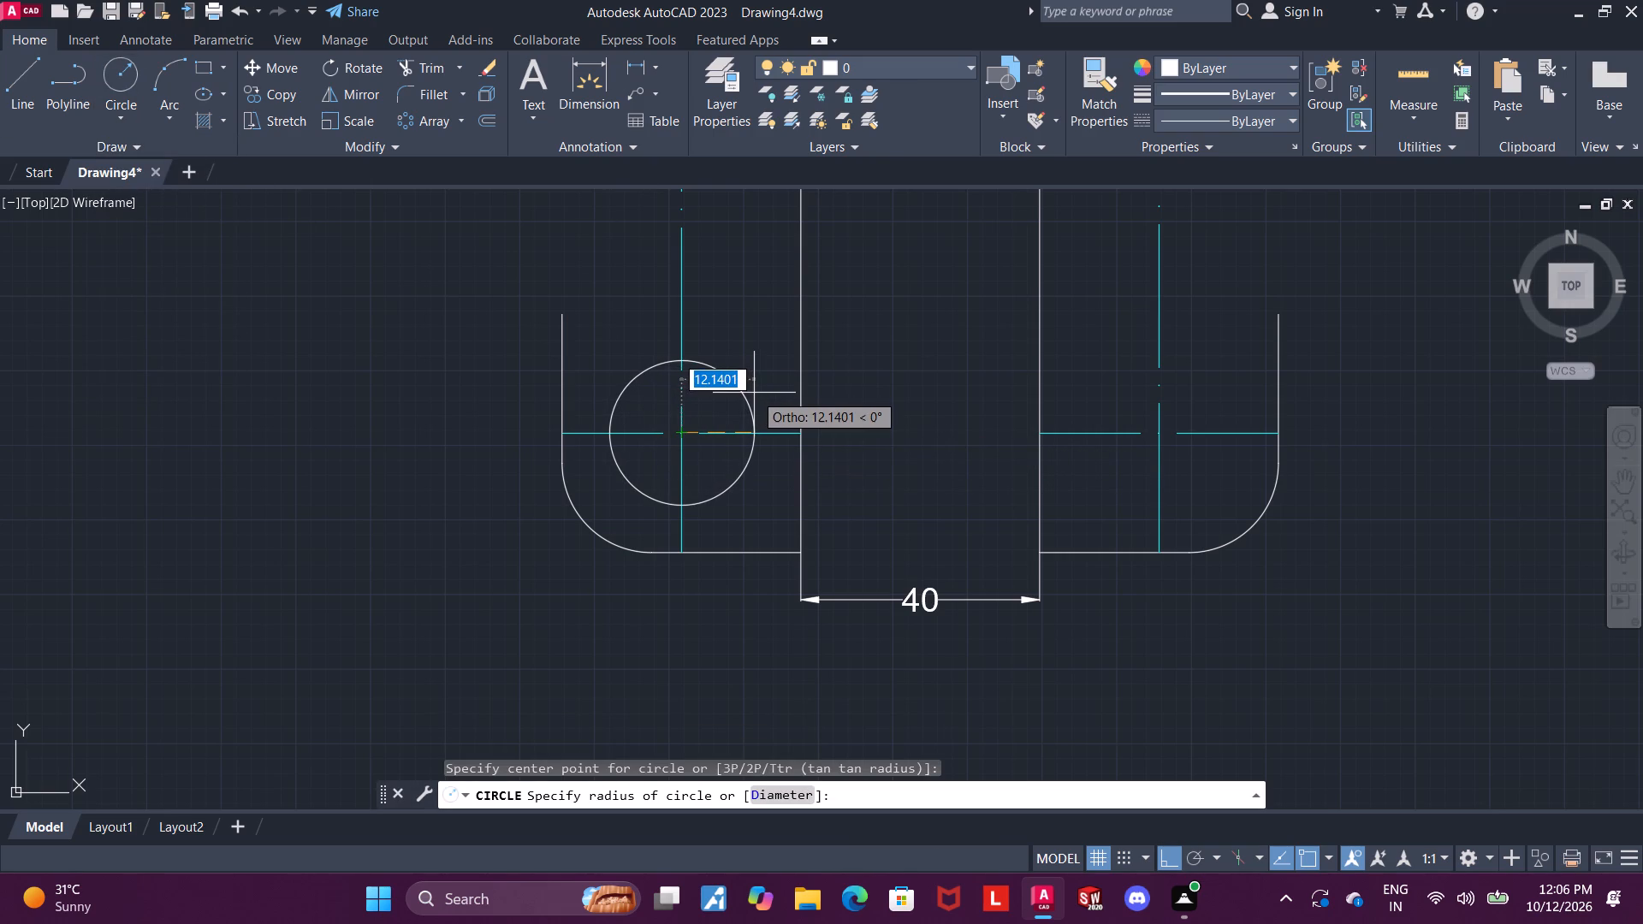
{"action": "key", "text": "d"}
{"action": "key", "text": "Return"}
{"action": "type", "text": "20"}
{"action": "key", "text": "Return"}
{"action": "key", "text": "Escape"}
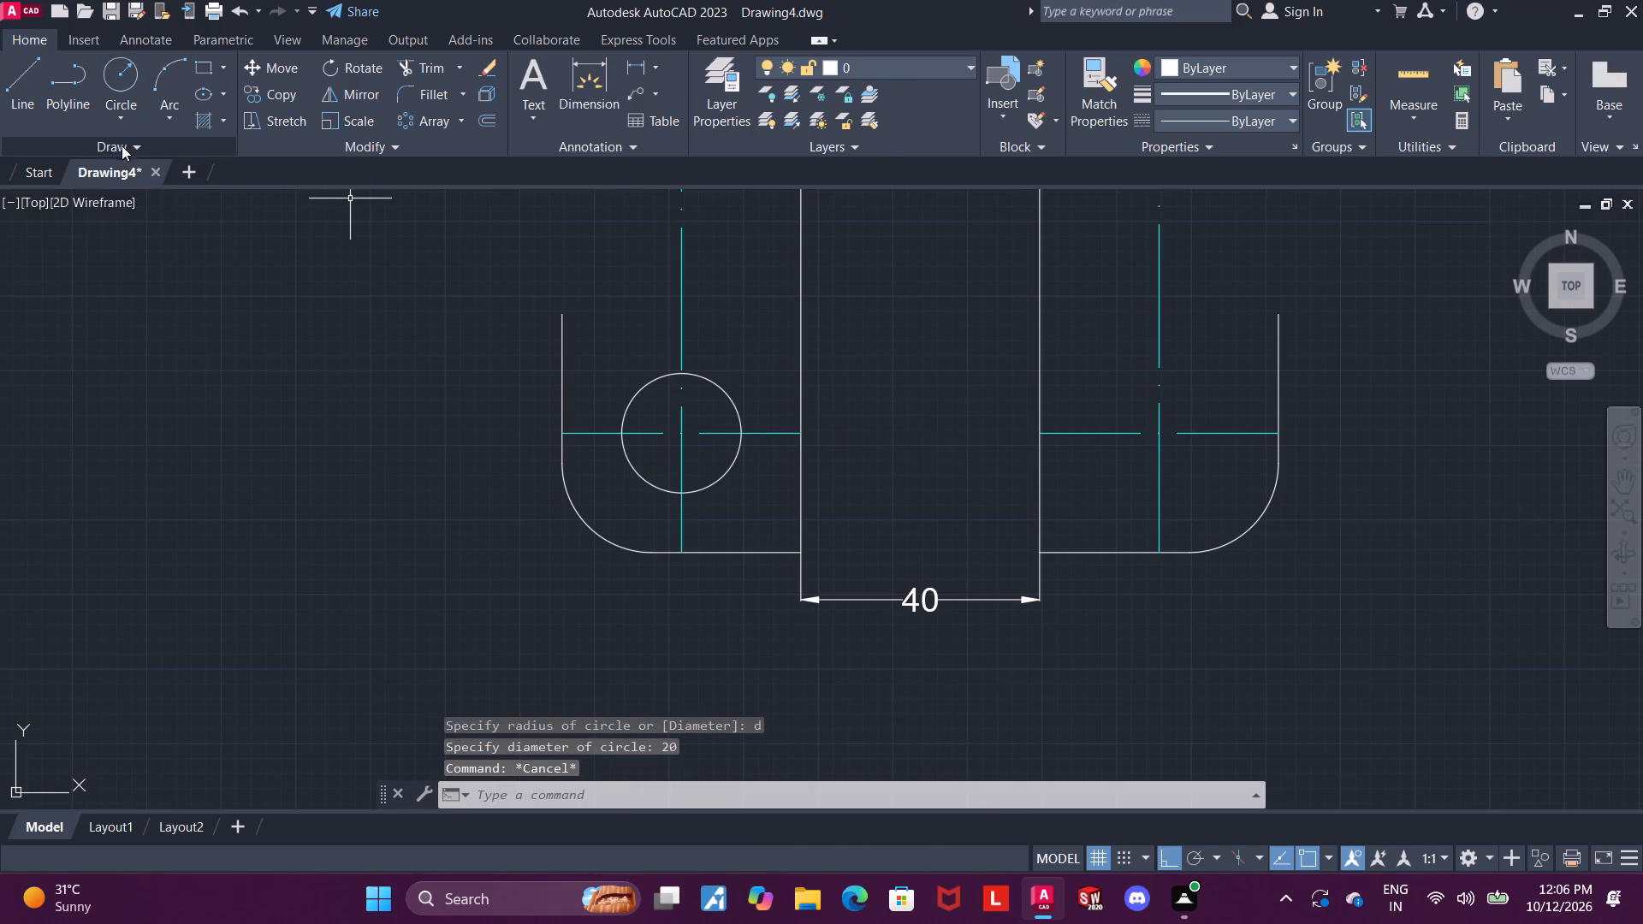
Draw a circle of diameter 20 centred where the right foot's centre lines cross.
{"action": "left_click", "coordinate": [124, 86]}
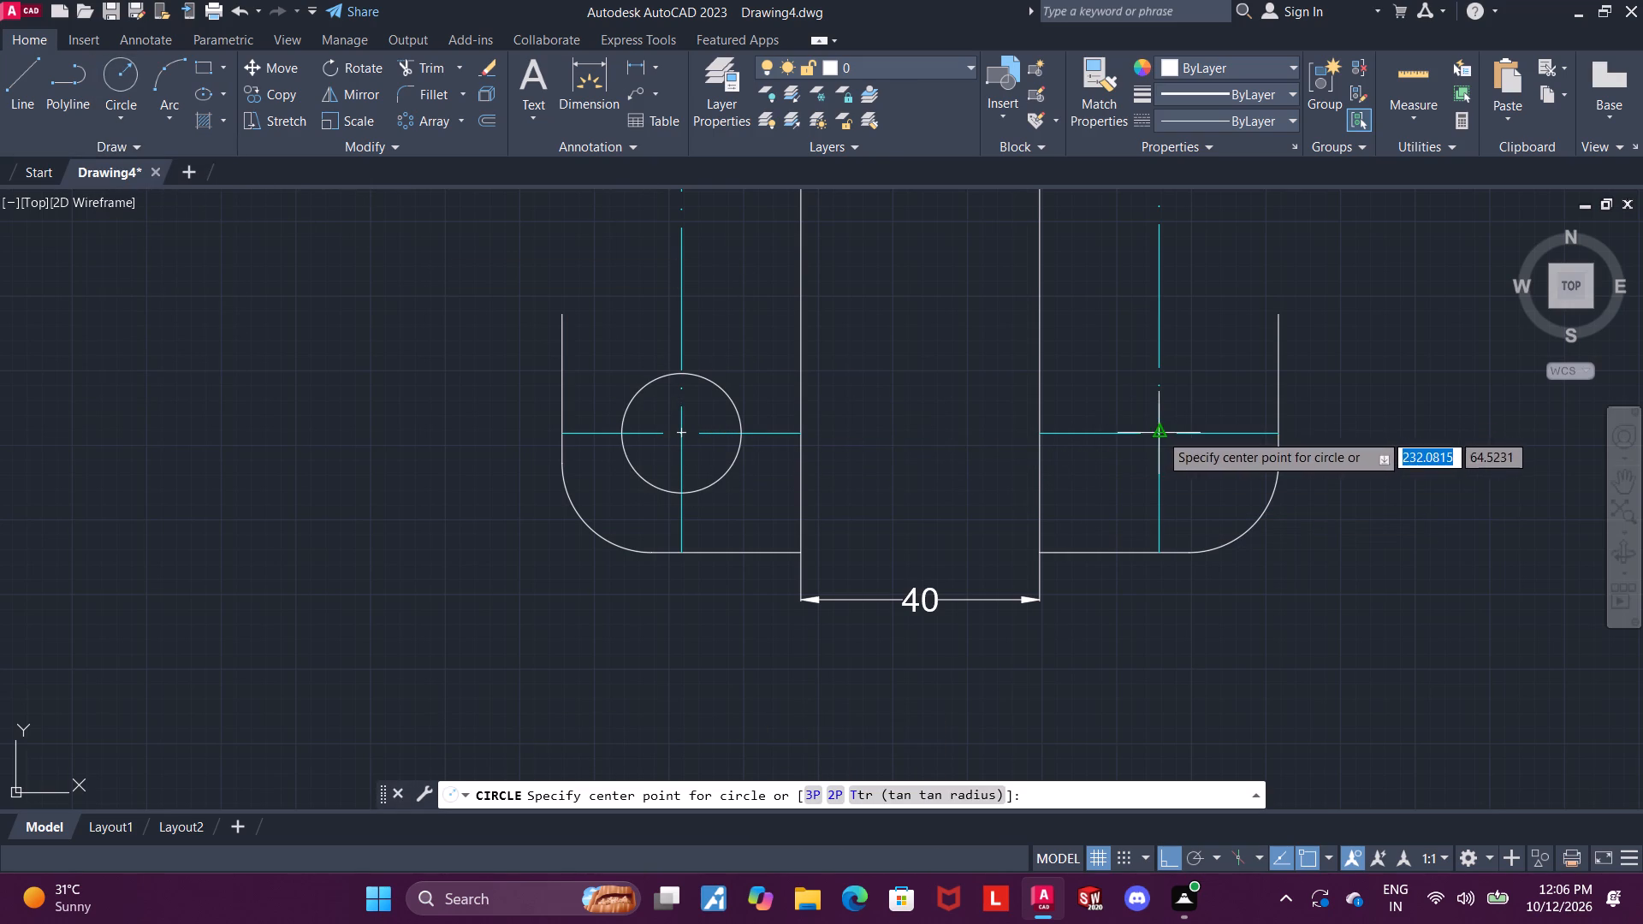
{"action": "left_click", "coordinate": [1160, 433]}
{"action": "key", "text": "d"}
{"action": "key", "text": "Return"}
{"action": "type", "text": "20"}
{"action": "key", "text": "Return"}
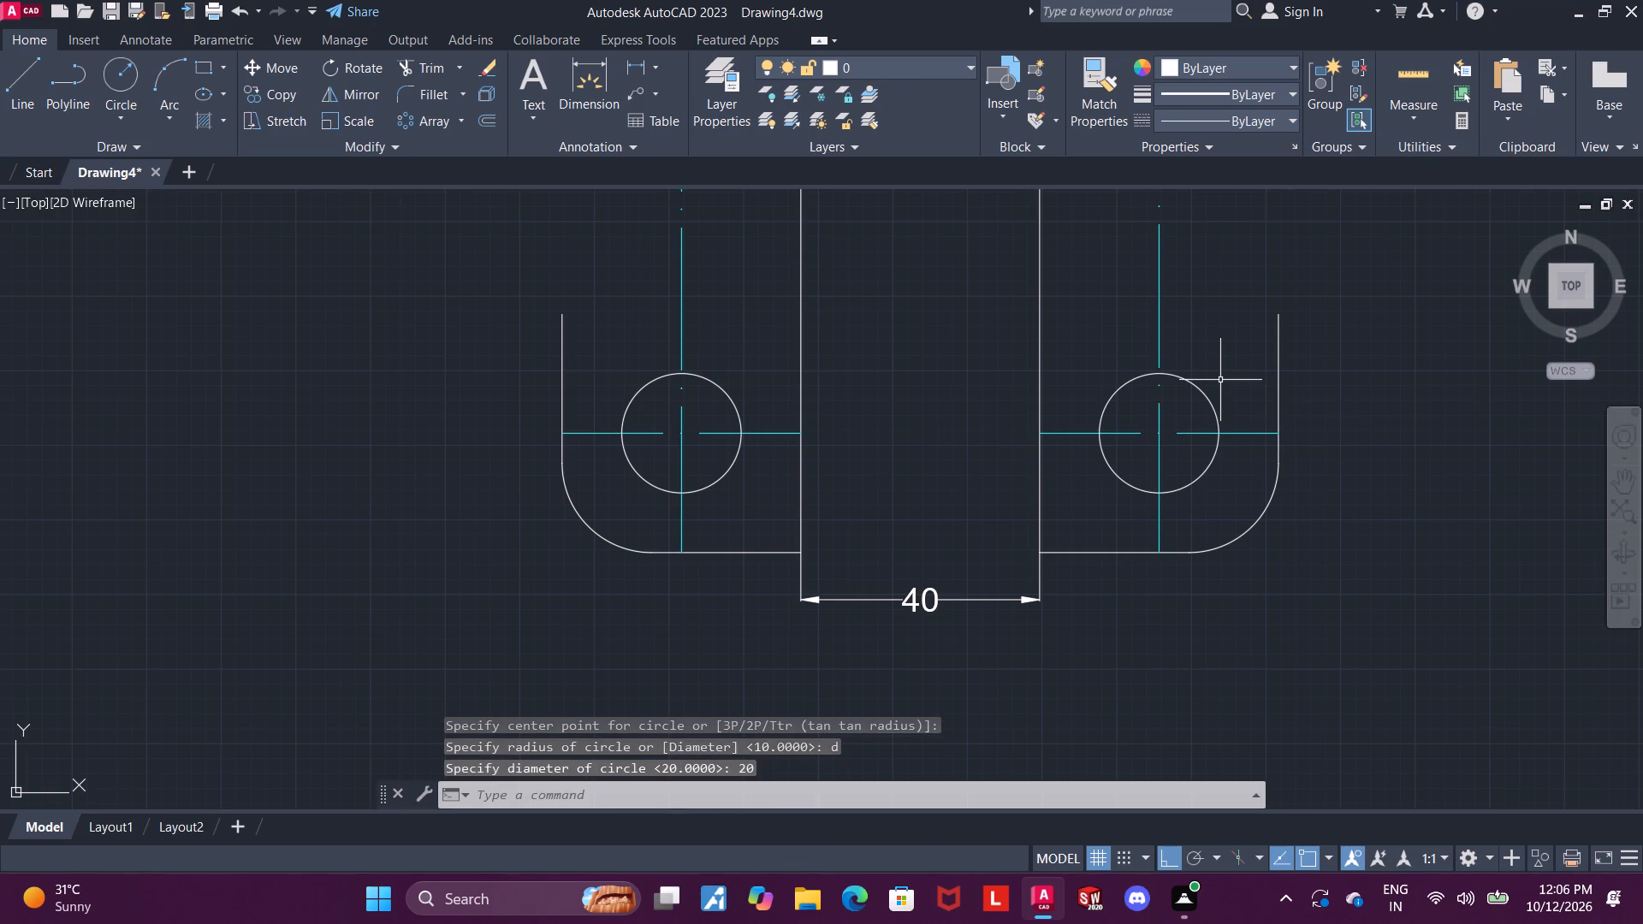
{"action": "key", "text": "Escape"}
{"action": "key", "text": "Escape"}
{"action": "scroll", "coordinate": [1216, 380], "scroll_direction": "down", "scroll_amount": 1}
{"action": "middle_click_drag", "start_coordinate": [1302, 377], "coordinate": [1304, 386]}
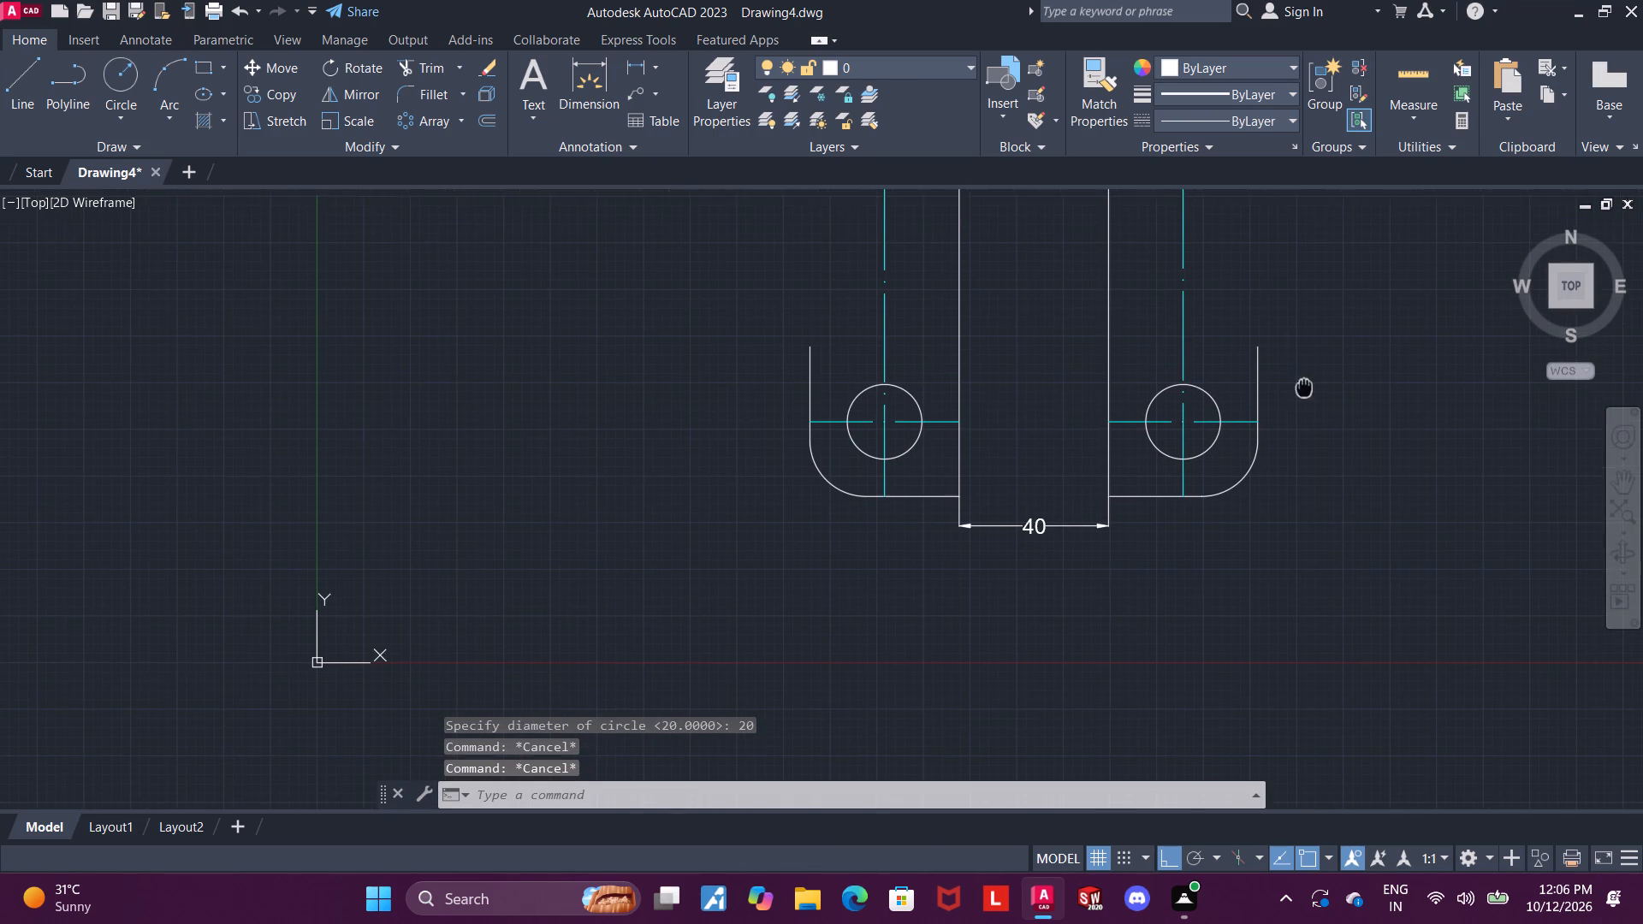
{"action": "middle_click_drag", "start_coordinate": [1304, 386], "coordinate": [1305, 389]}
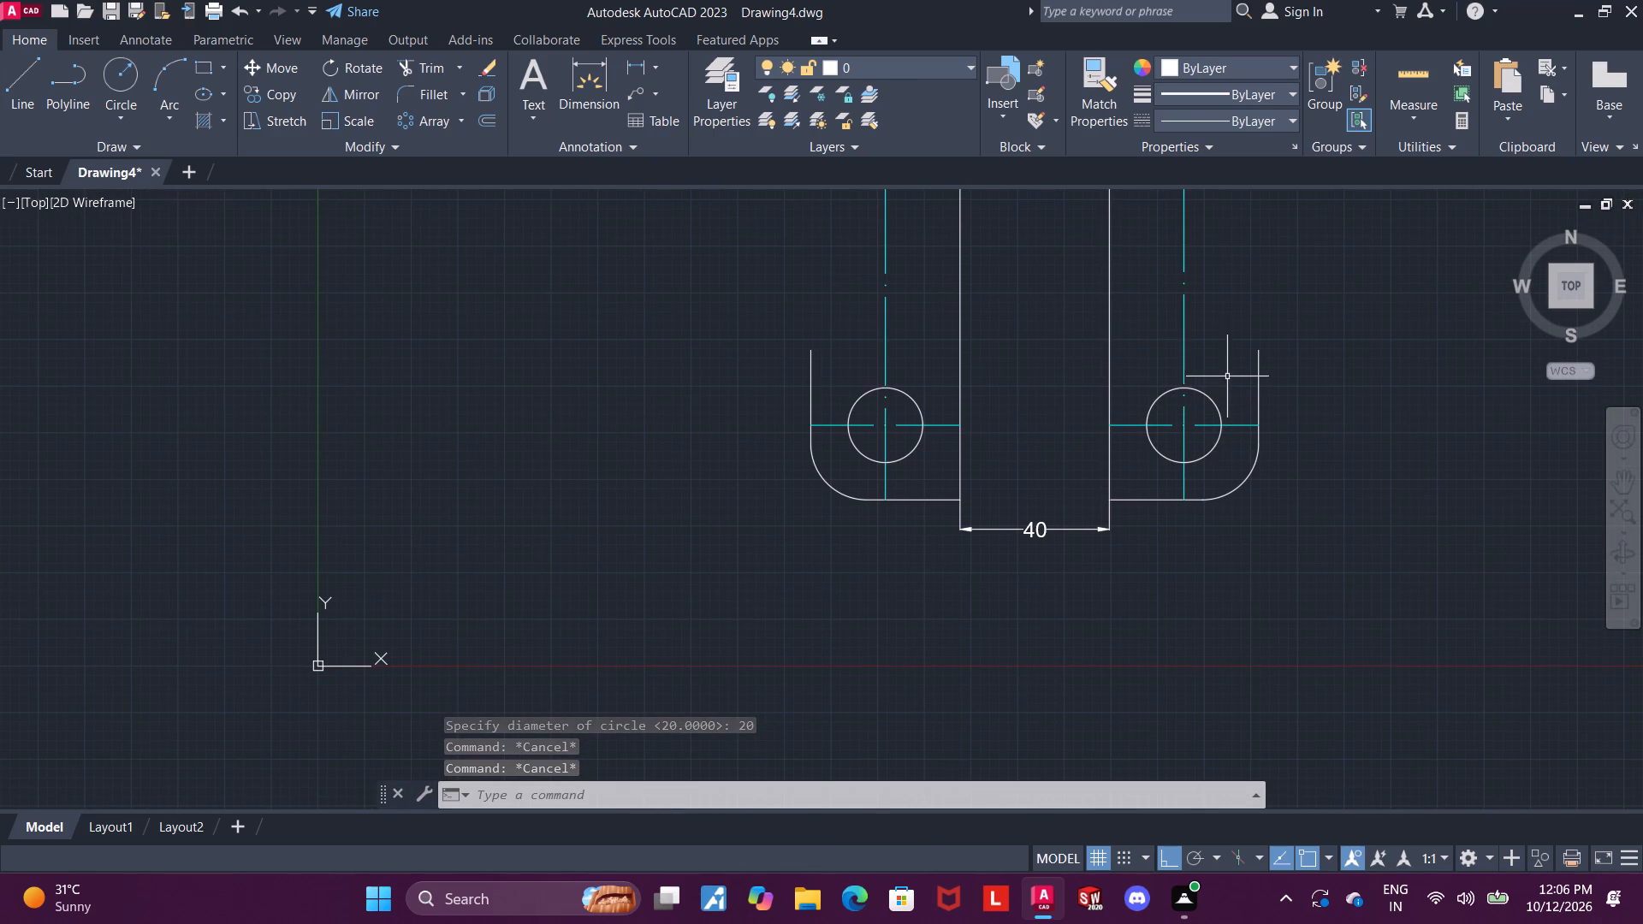
Draw a line about 34 units long at 45° inward from the top of the left foot's outer vertical edge.
{"action": "scroll", "coordinate": [1233, 370], "scroll_direction": "down", "scroll_amount": 1}
{"action": "middle_click_drag", "start_coordinate": [1236, 369], "coordinate": [1196, 364]}
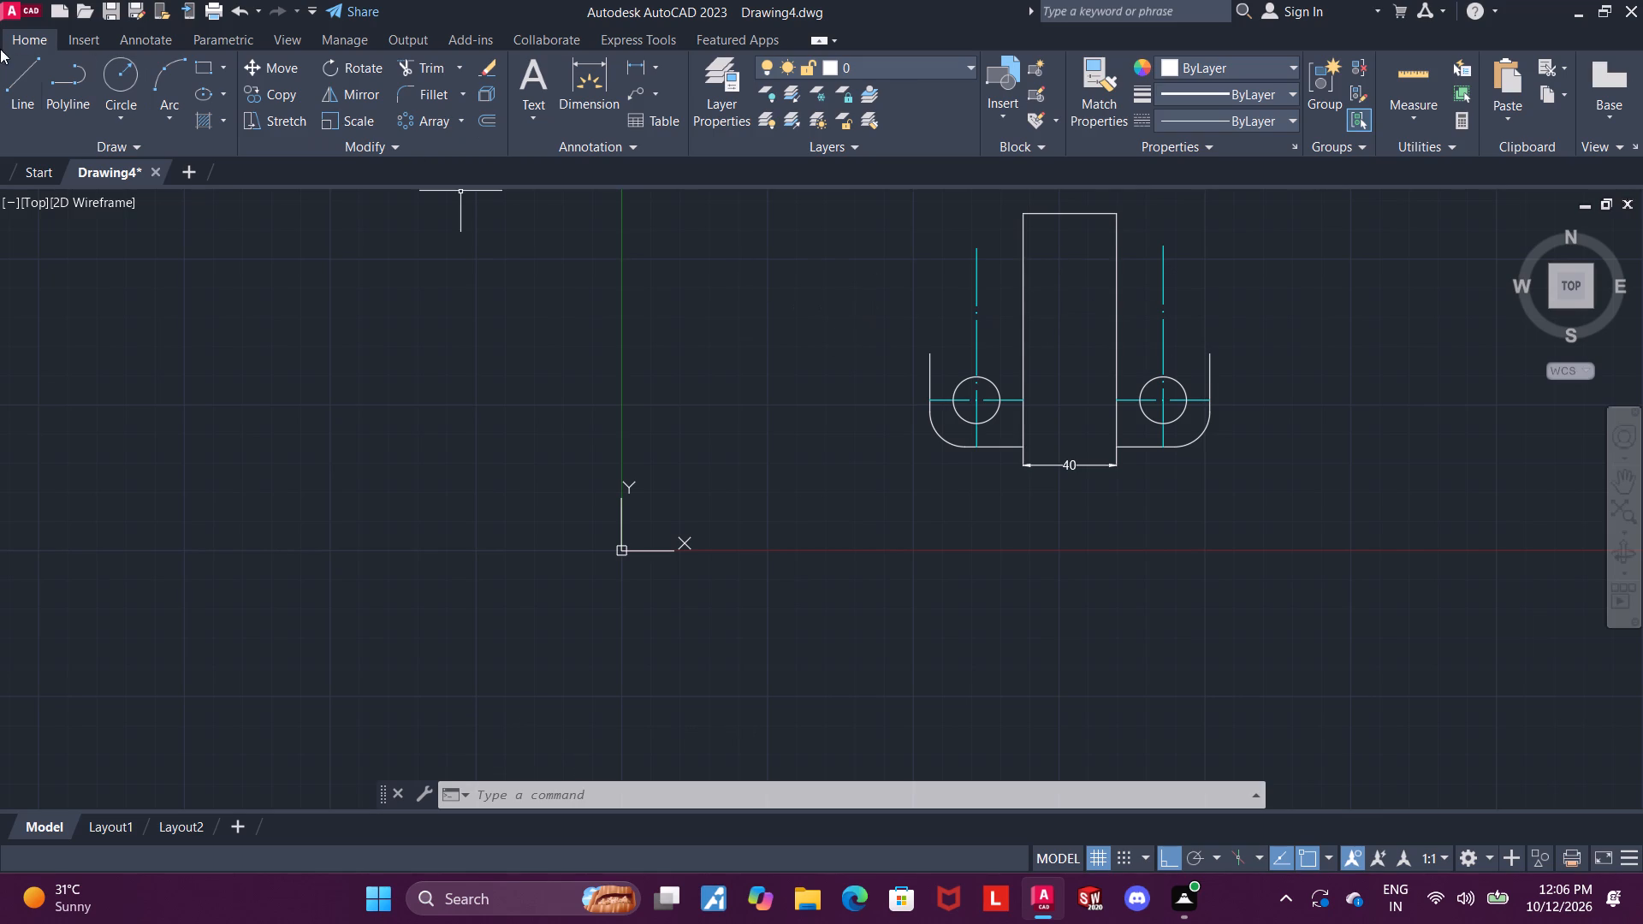
{"action": "left_click", "coordinate": [27, 57]}
{"action": "scroll", "coordinate": [940, 364], "scroll_direction": "up", "scroll_amount": 1}
{"action": "left_click", "coordinate": [916, 350]}
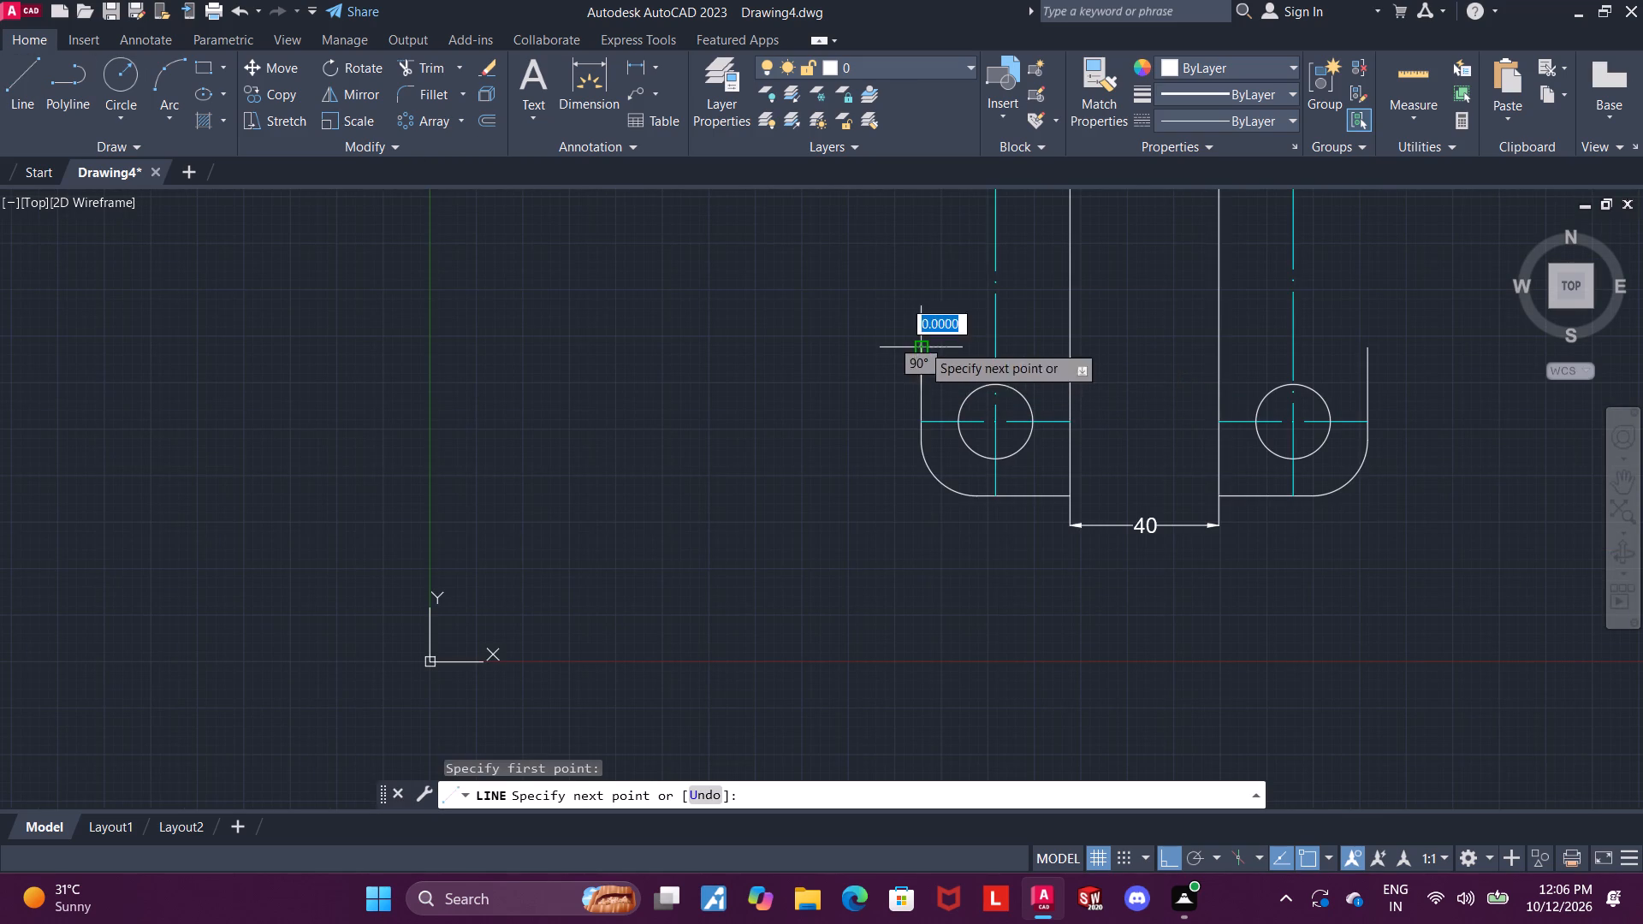
{"action": "scroll", "coordinate": [1029, 268], "scroll_direction": "up", "scroll_amount": 1}
{"action": "scroll", "coordinate": [1029, 269], "scroll_direction": "down", "scroll_amount": 1}
{"action": "key", "text": "F8"}
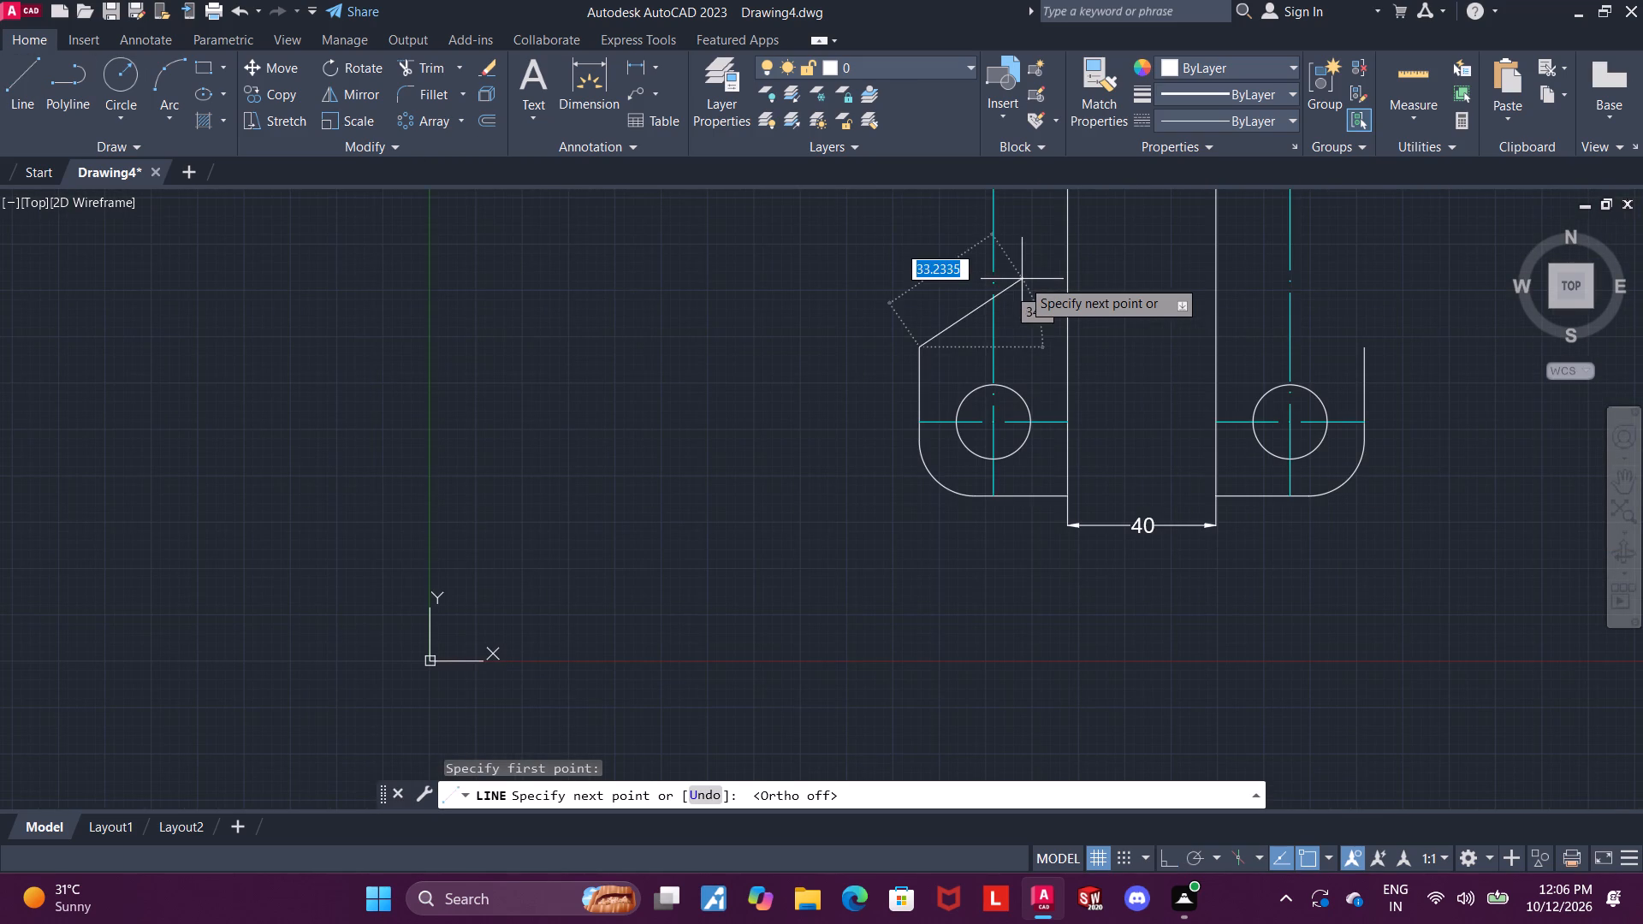
{"action": "key", "text": "Tab"}
{"action": "type", "text": "45"}
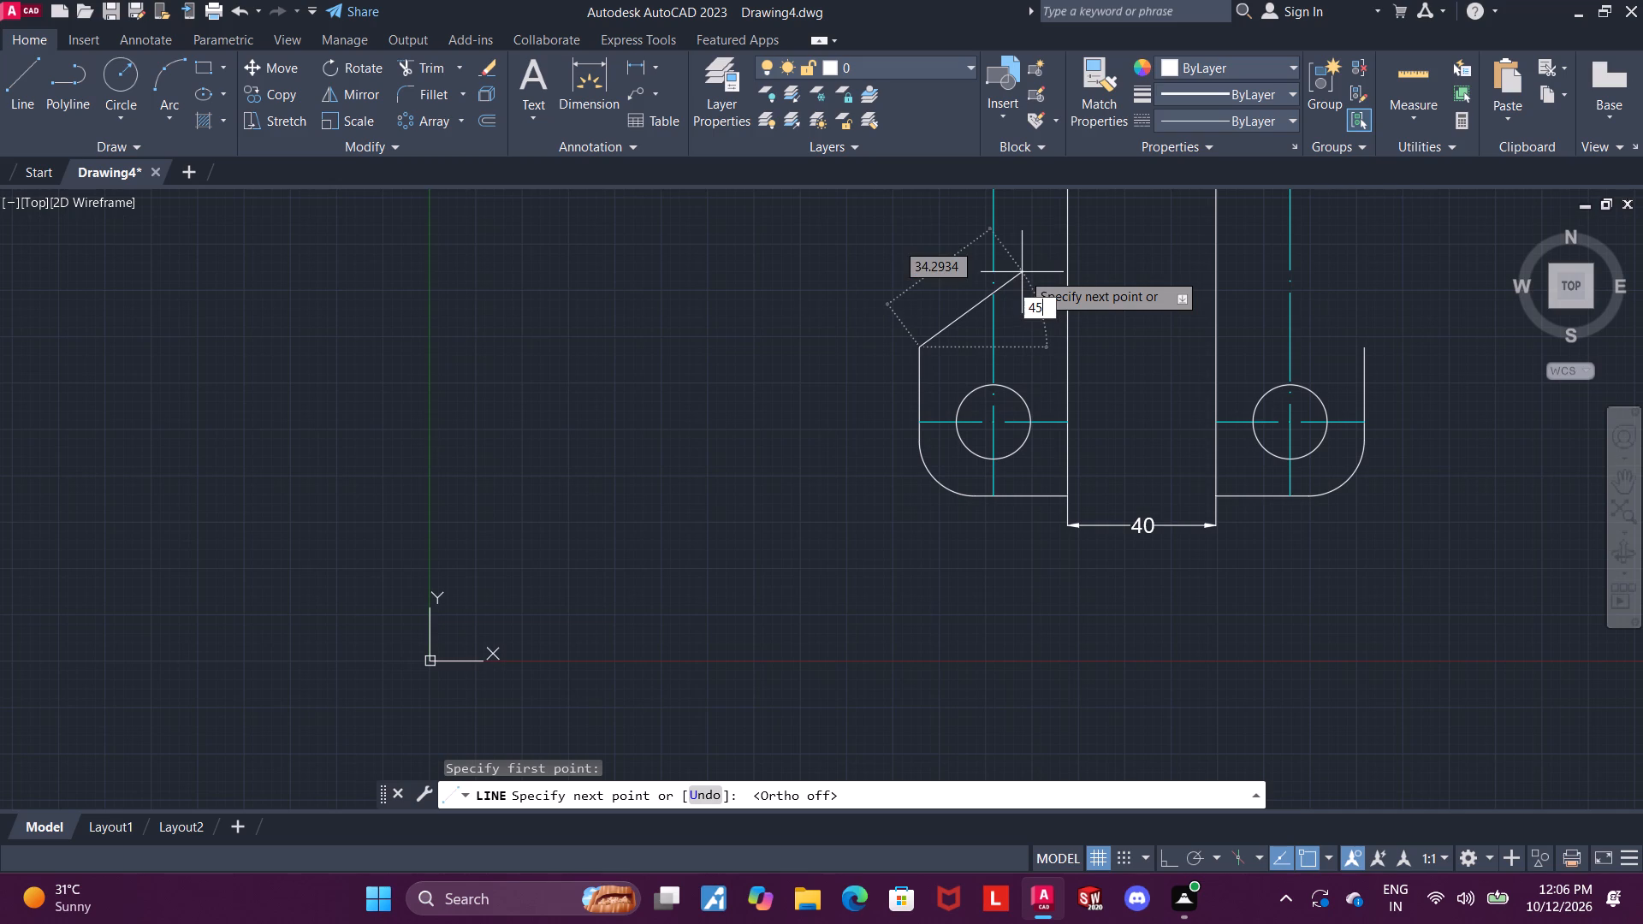
{"action": "key", "text": "Return"}
{"action": "key", "text": "Escape"}
Draw a line about 36 units long at 135° inward from the top of the right foot's outer vertical edge.
{"action": "scroll", "coordinate": [1002, 267], "scroll_direction": "down", "scroll_amount": 1}
{"action": "middle_click_drag", "start_coordinate": [1241, 238], "coordinate": [1241, 283]}
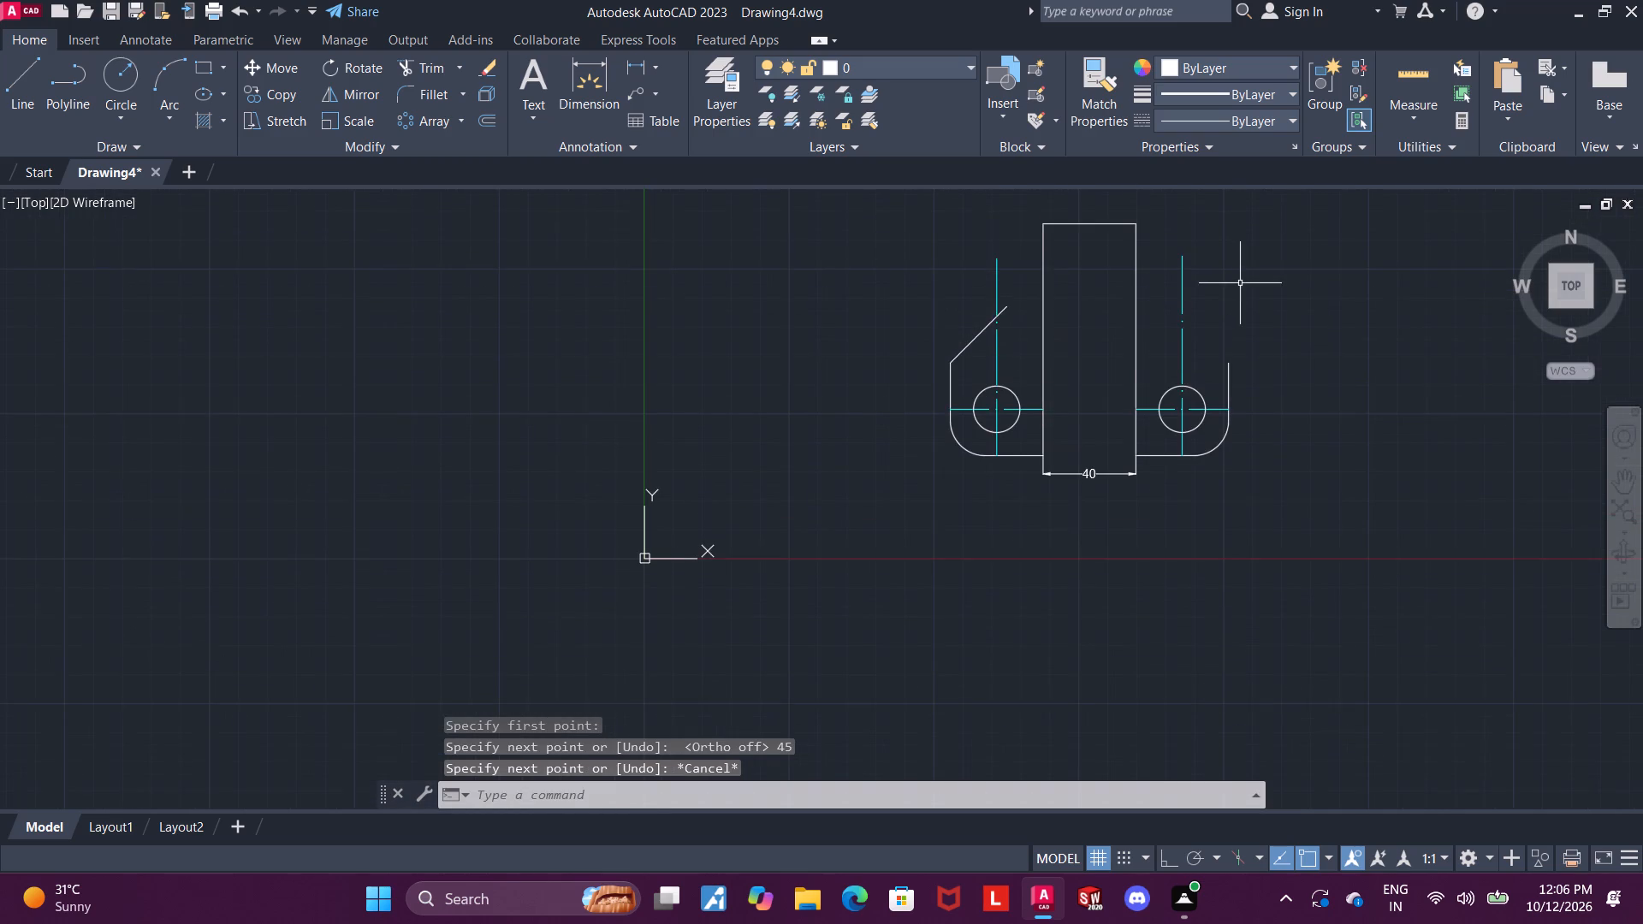
{"action": "scroll", "coordinate": [1233, 281], "scroll_direction": "up", "scroll_amount": 1}
{"action": "left_click", "coordinate": [23, 79]}
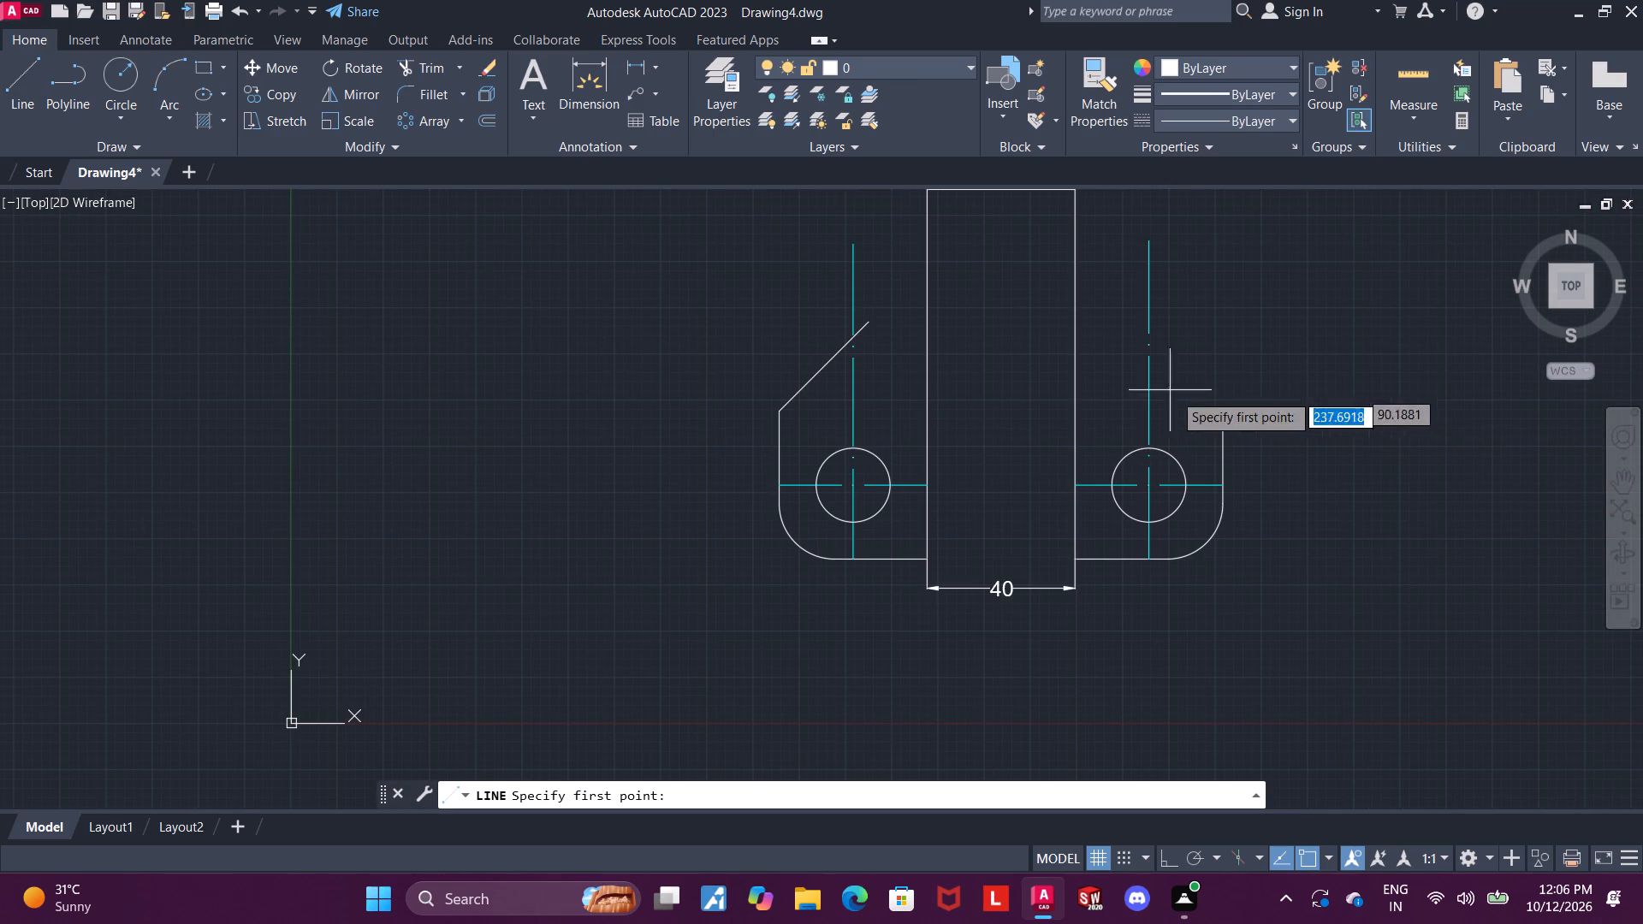
{"action": "left_click", "coordinate": [1219, 414]}
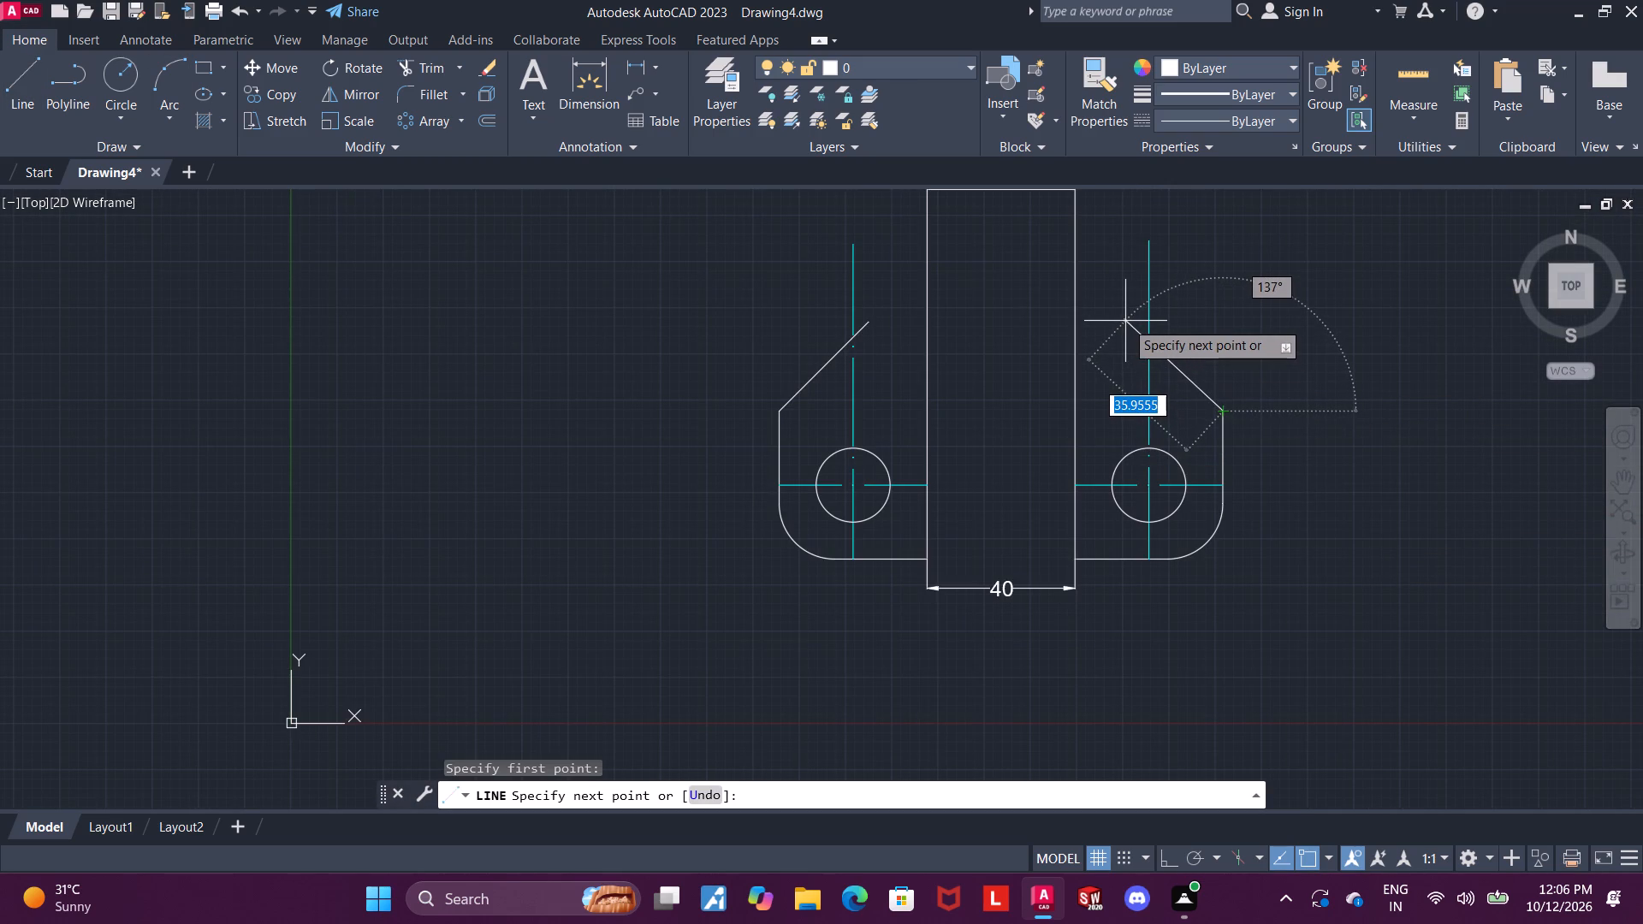
{"action": "key", "text": "Tab"}
{"action": "type", "text": "135"}
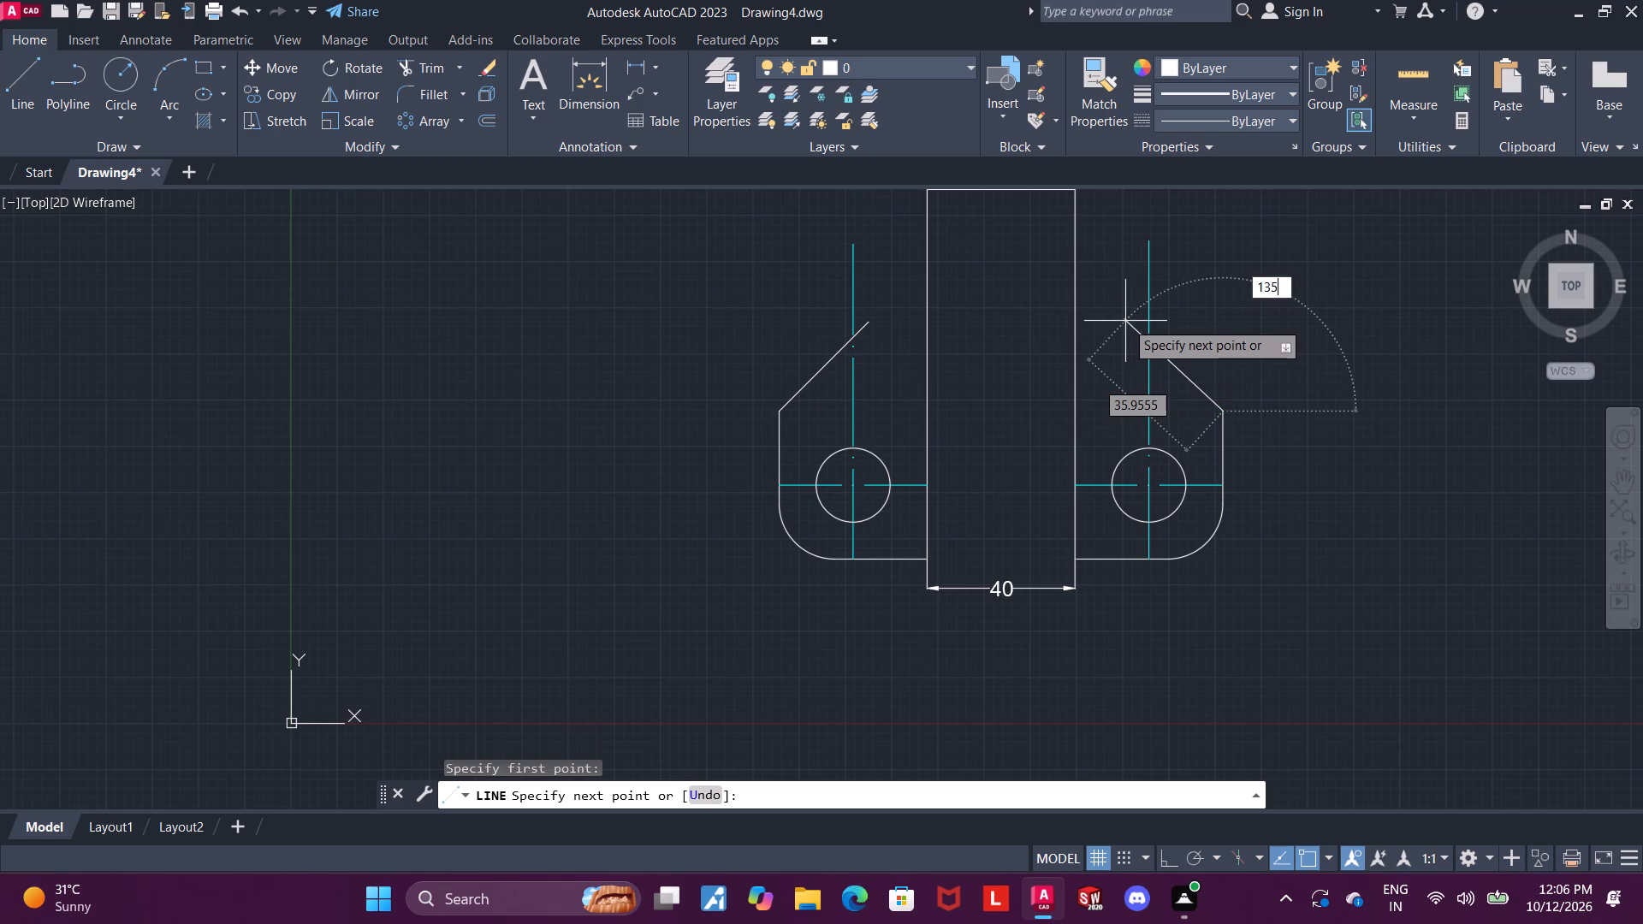
{"action": "key", "text": "Return"}
{"action": "key", "text": "Escape"}
{"action": "key", "text": "Escape"}
Trim the ends of both sloped lines that extend past the feet's vertical centre lines.
{"action": "left_click", "coordinate": [440, 57]}
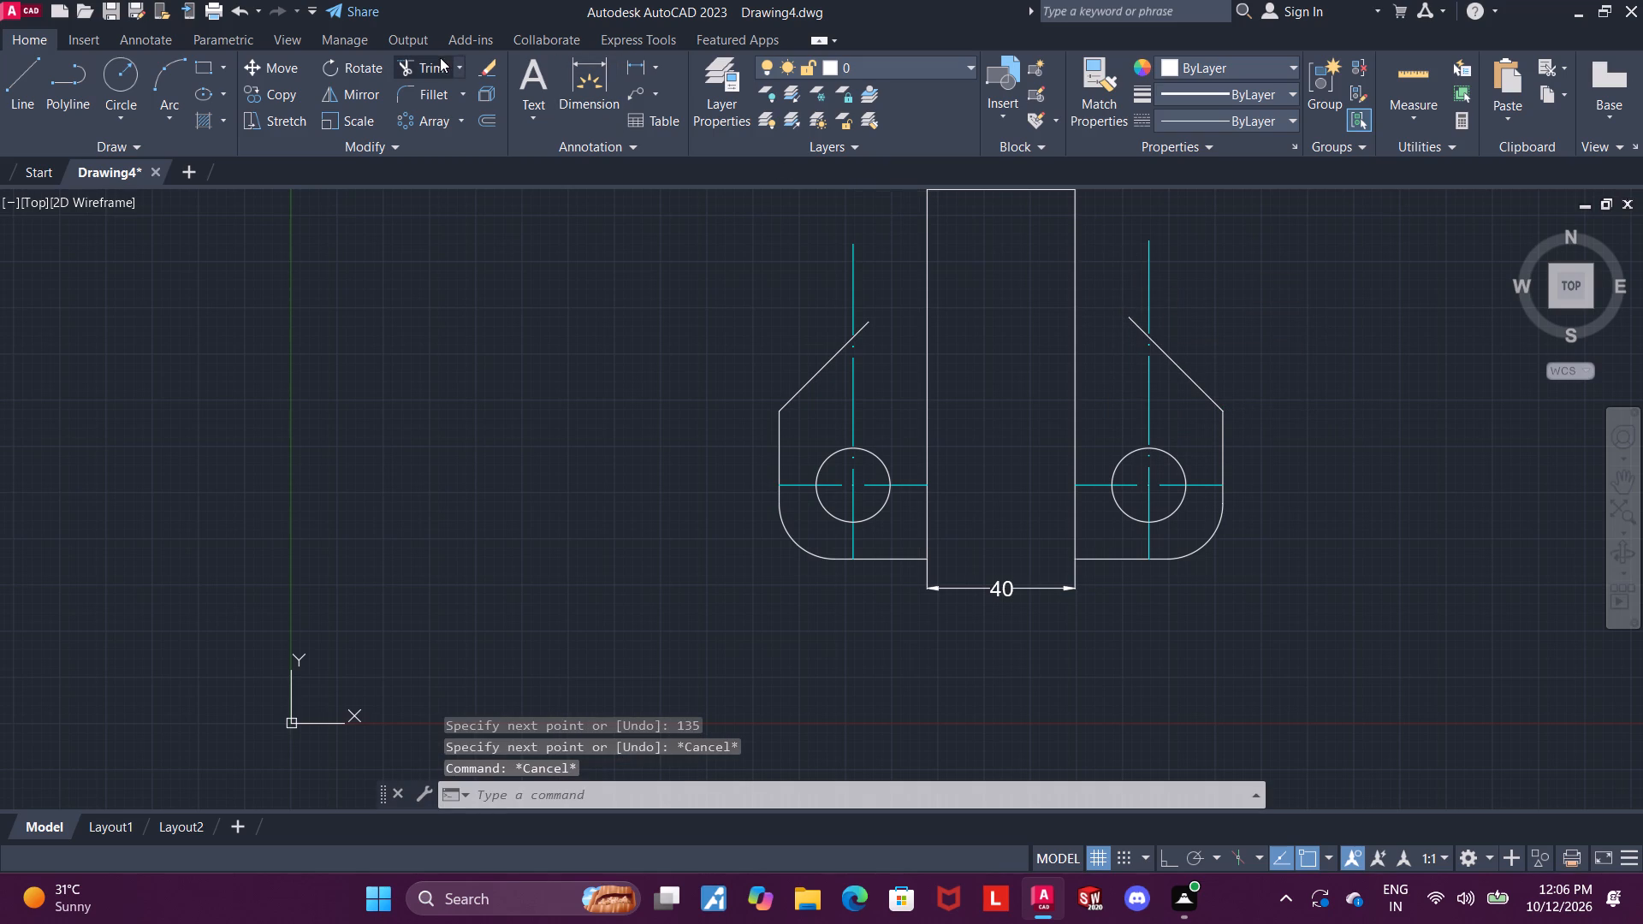
{"action": "left_click", "coordinate": [868, 323]}
{"action": "left_click", "coordinate": [1127, 322]}
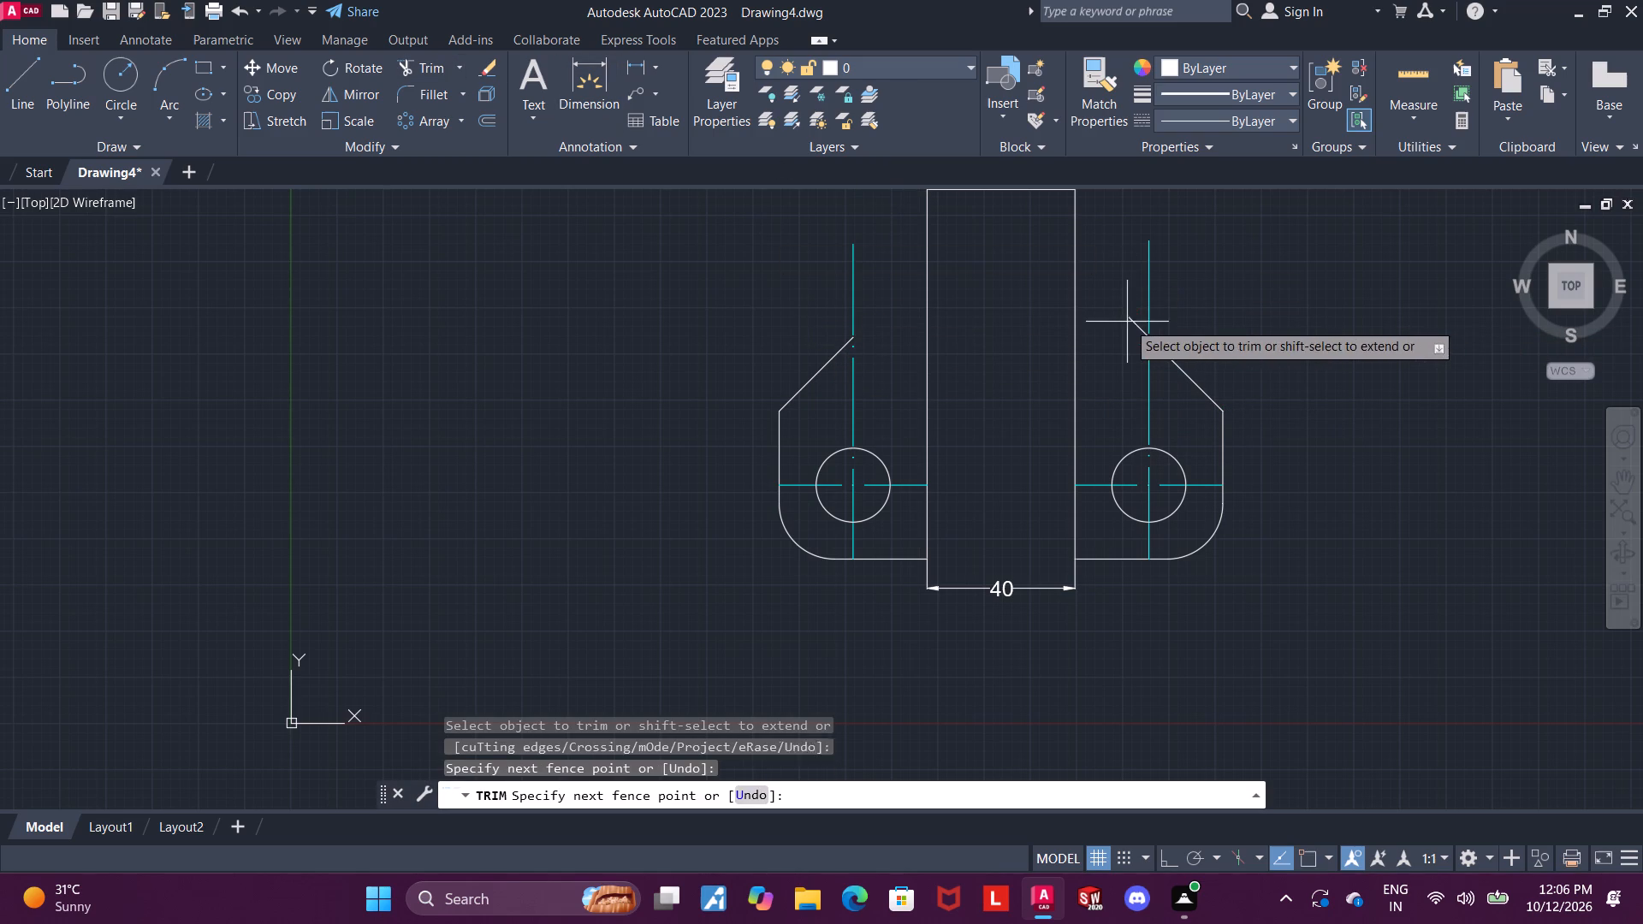
{"action": "left_click", "coordinate": [1133, 317]}
{"action": "key", "text": "Escape"}
Draw a horizontal line from the lower end of the left sloped line inward past the foot's vertical centre line.
{"action": "scroll", "coordinate": [1142, 369], "scroll_direction": "down", "scroll_amount": 1}
{"action": "middle_click_drag", "start_coordinate": [1266, 338], "coordinate": [1266, 357]}
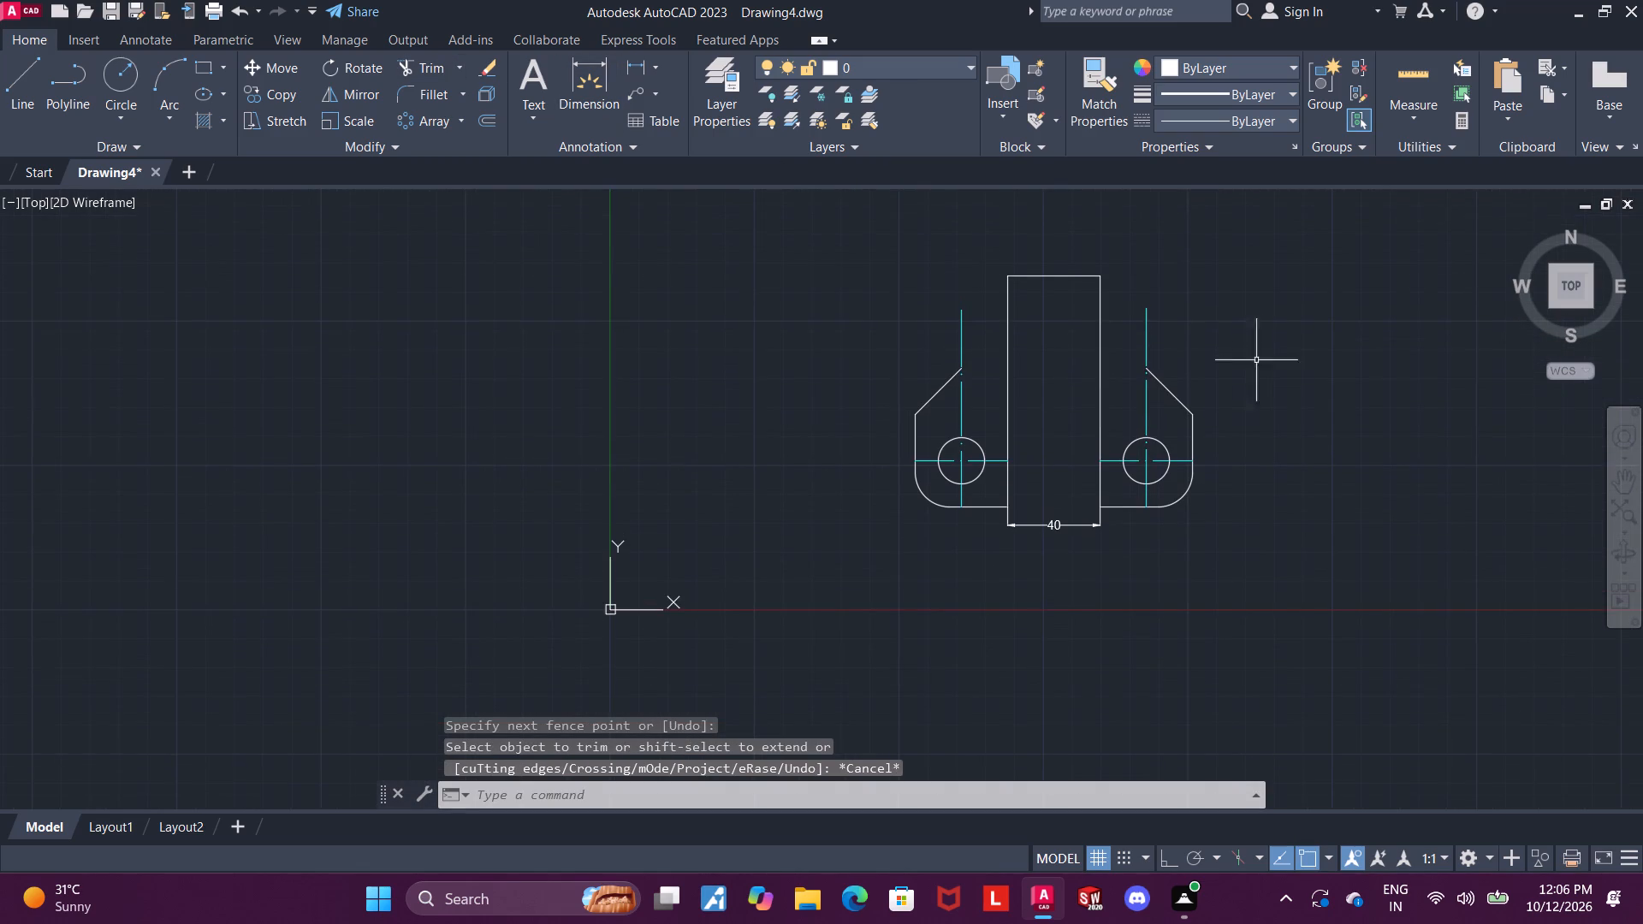
{"action": "scroll", "coordinate": [1184, 330], "scroll_direction": "up", "scroll_amount": 1}
{"action": "key", "text": "Escape"}
{"action": "key", "text": "Escape"}
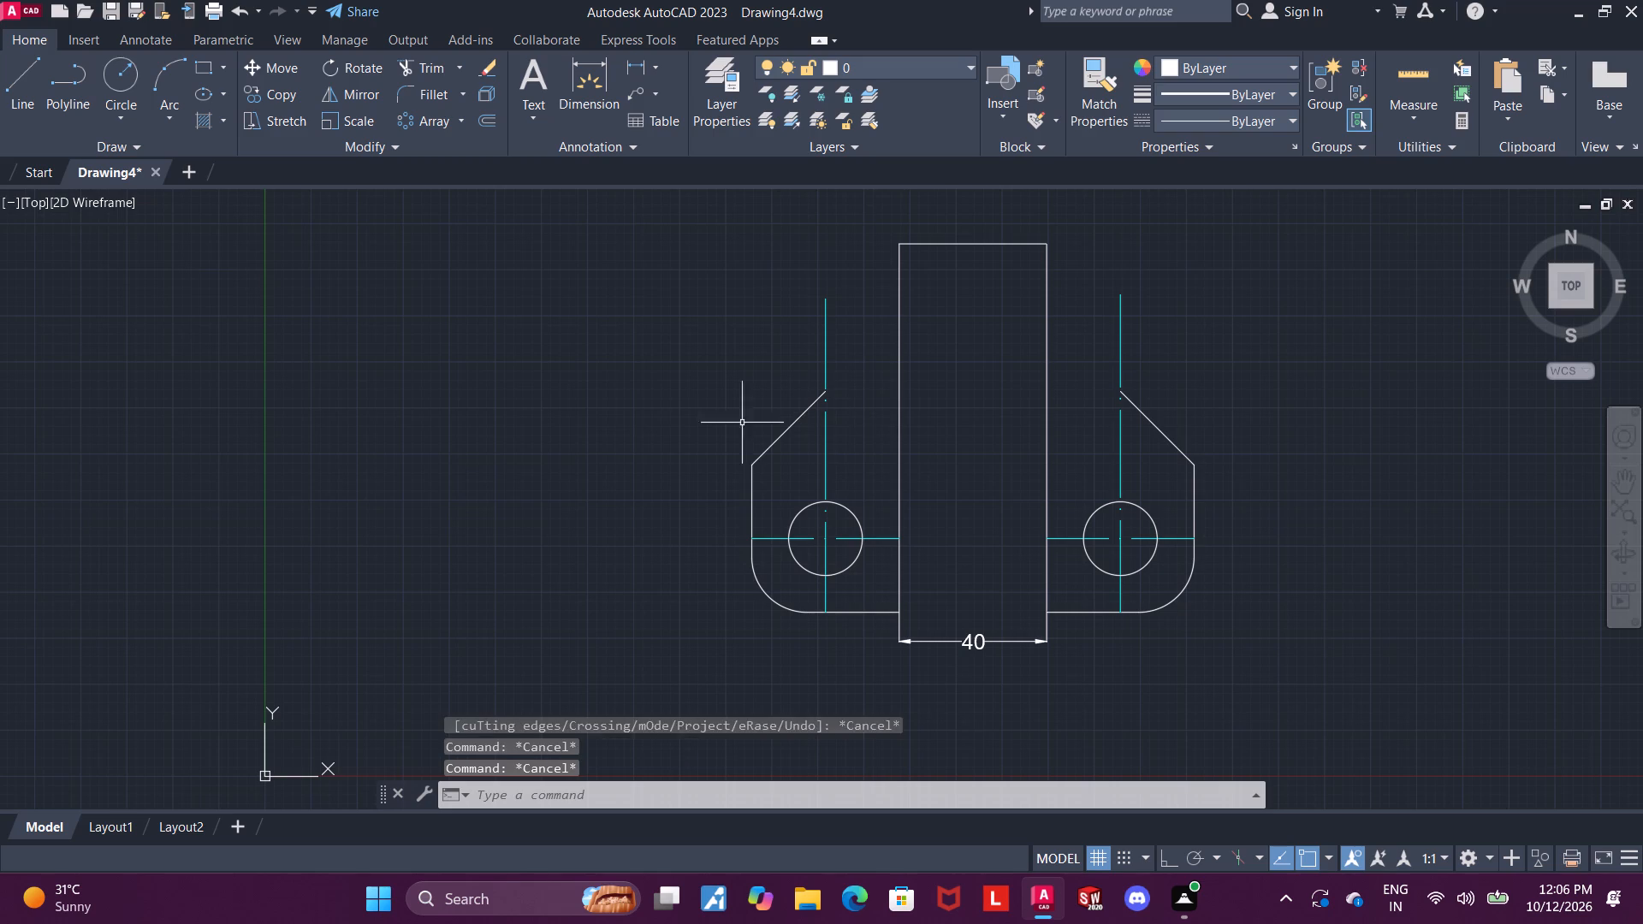
{"action": "key", "text": "Escape"}
{"action": "key", "text": "Escape"}
{"action": "left_click", "coordinate": [32, 79]}
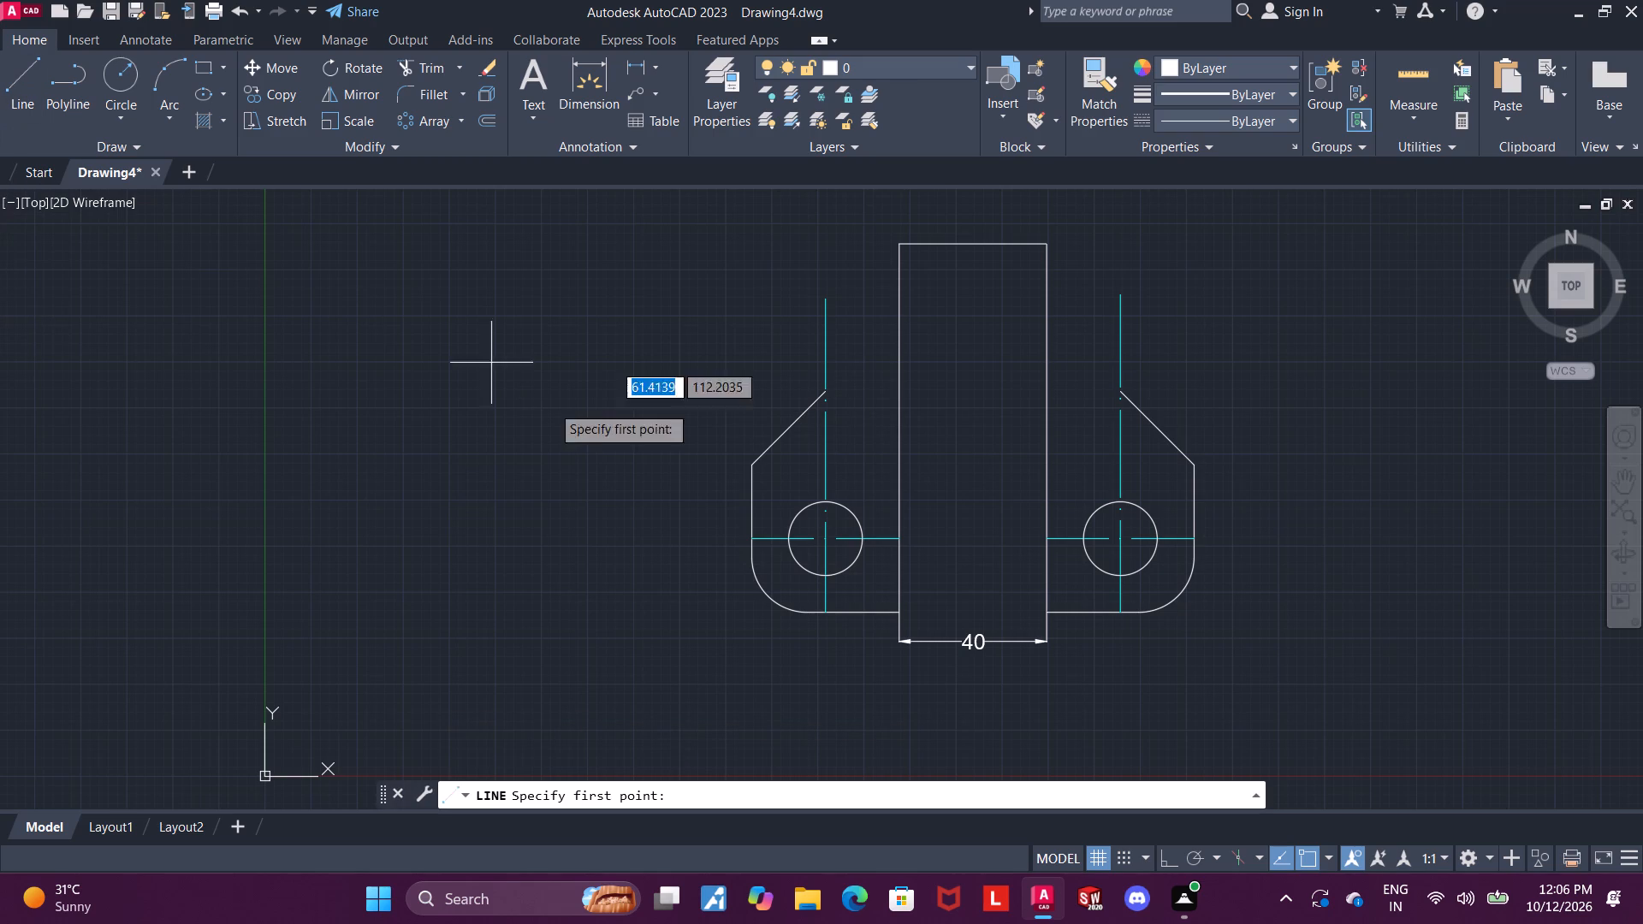
{"action": "scroll", "coordinate": [758, 468], "scroll_direction": "up", "scroll_amount": 3}
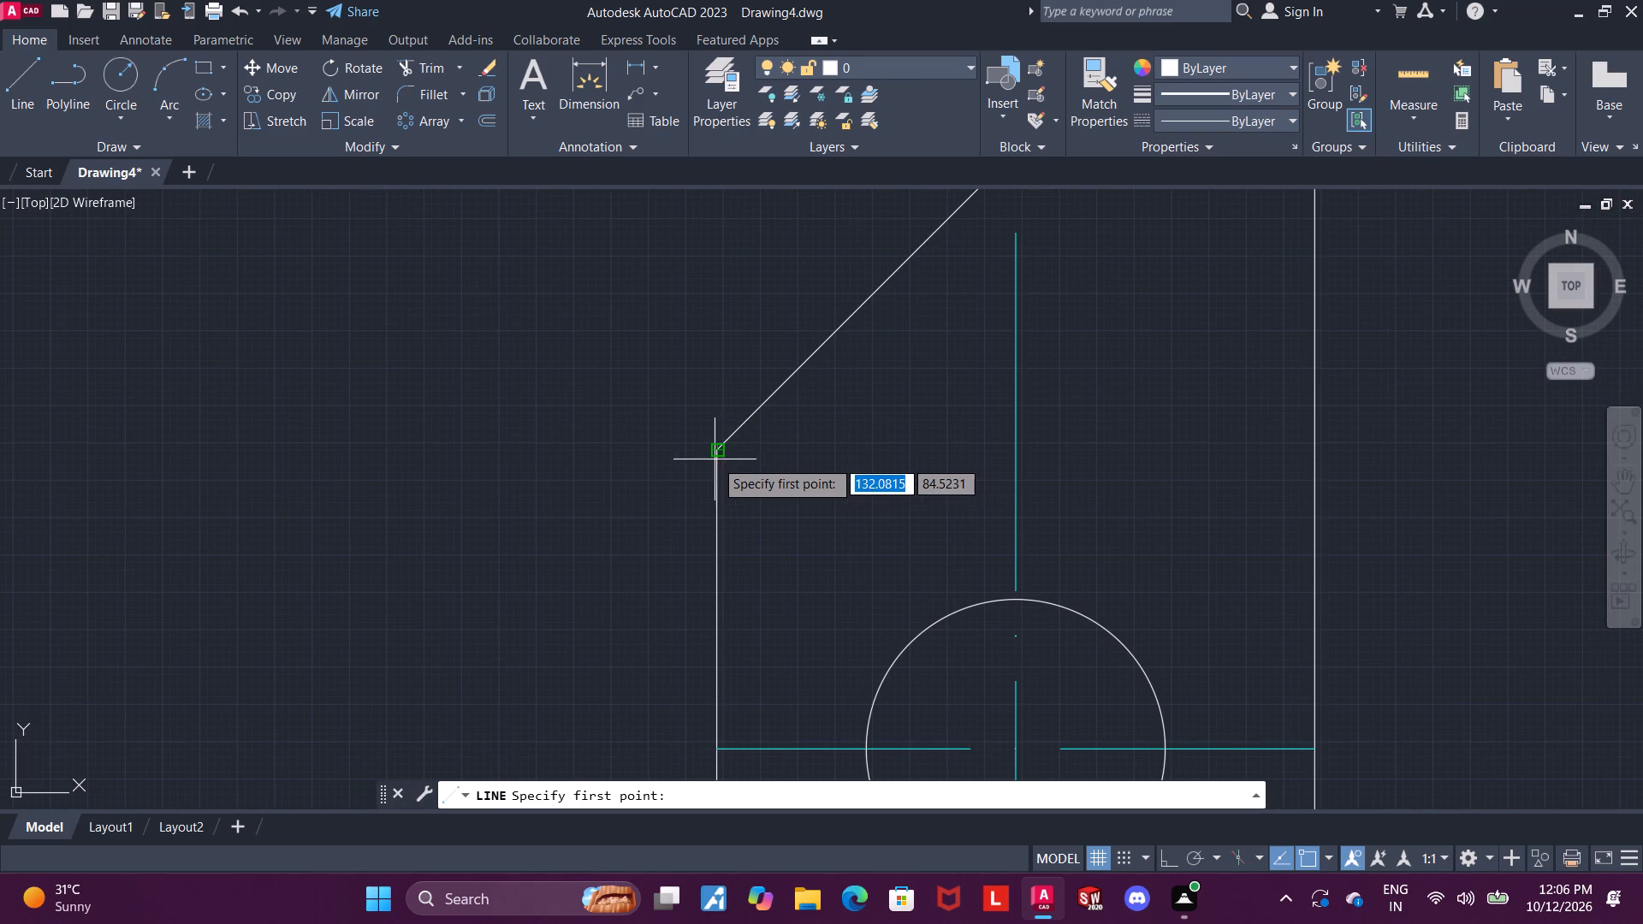
{"action": "left_click", "coordinate": [716, 452]}
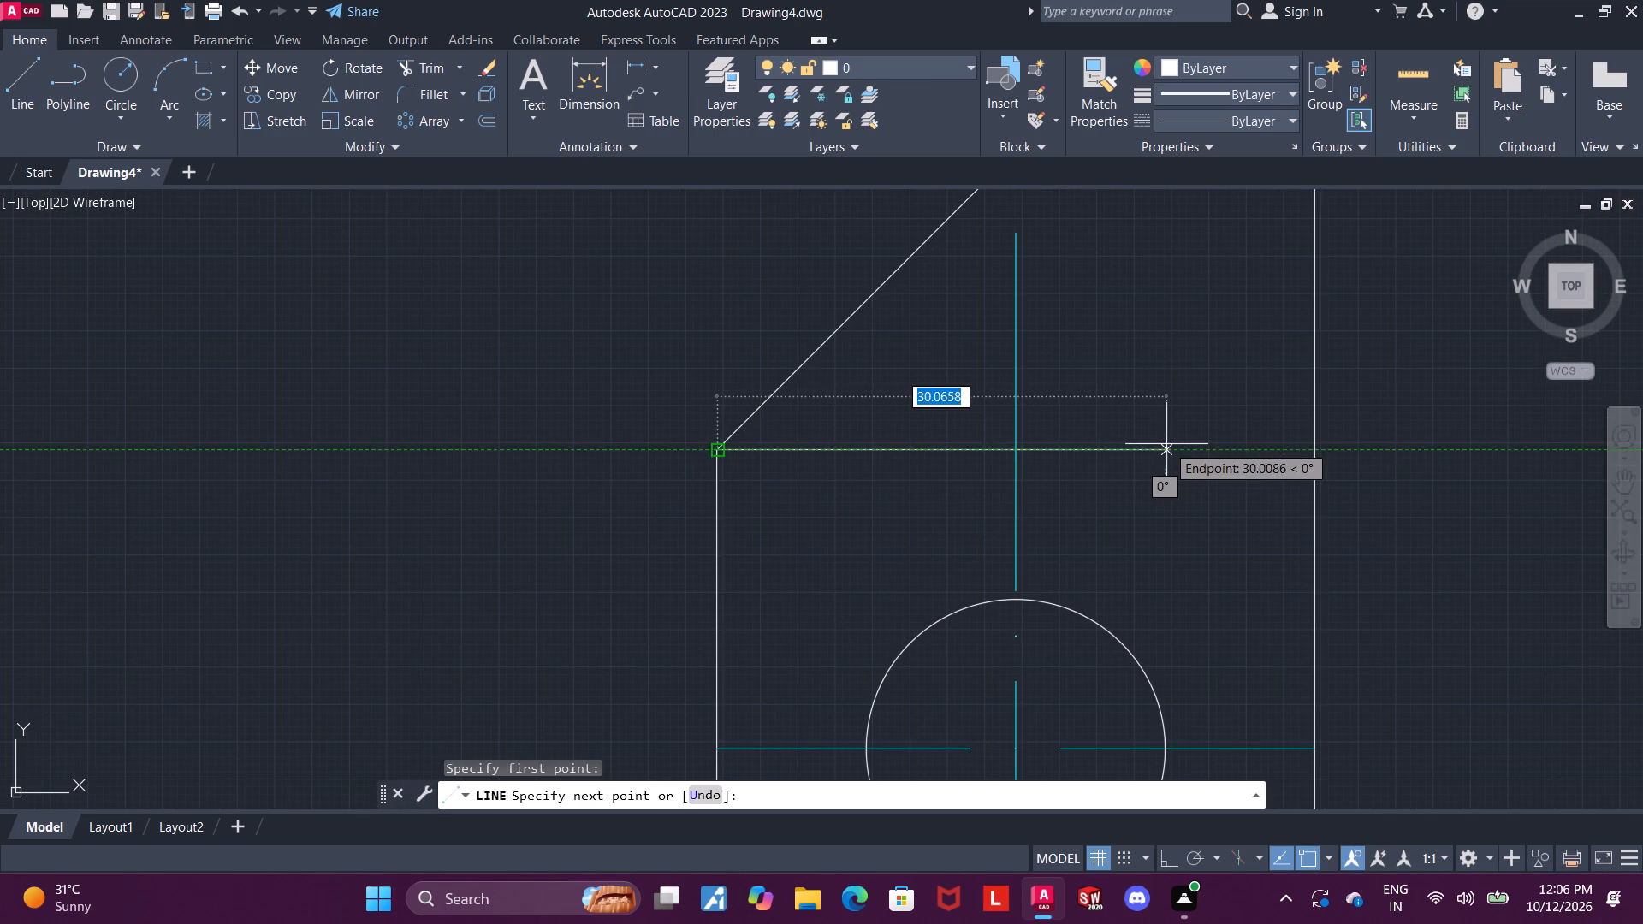
{"action": "left_click", "coordinate": [1135, 441]}
{"action": "key", "text": "Escape"}
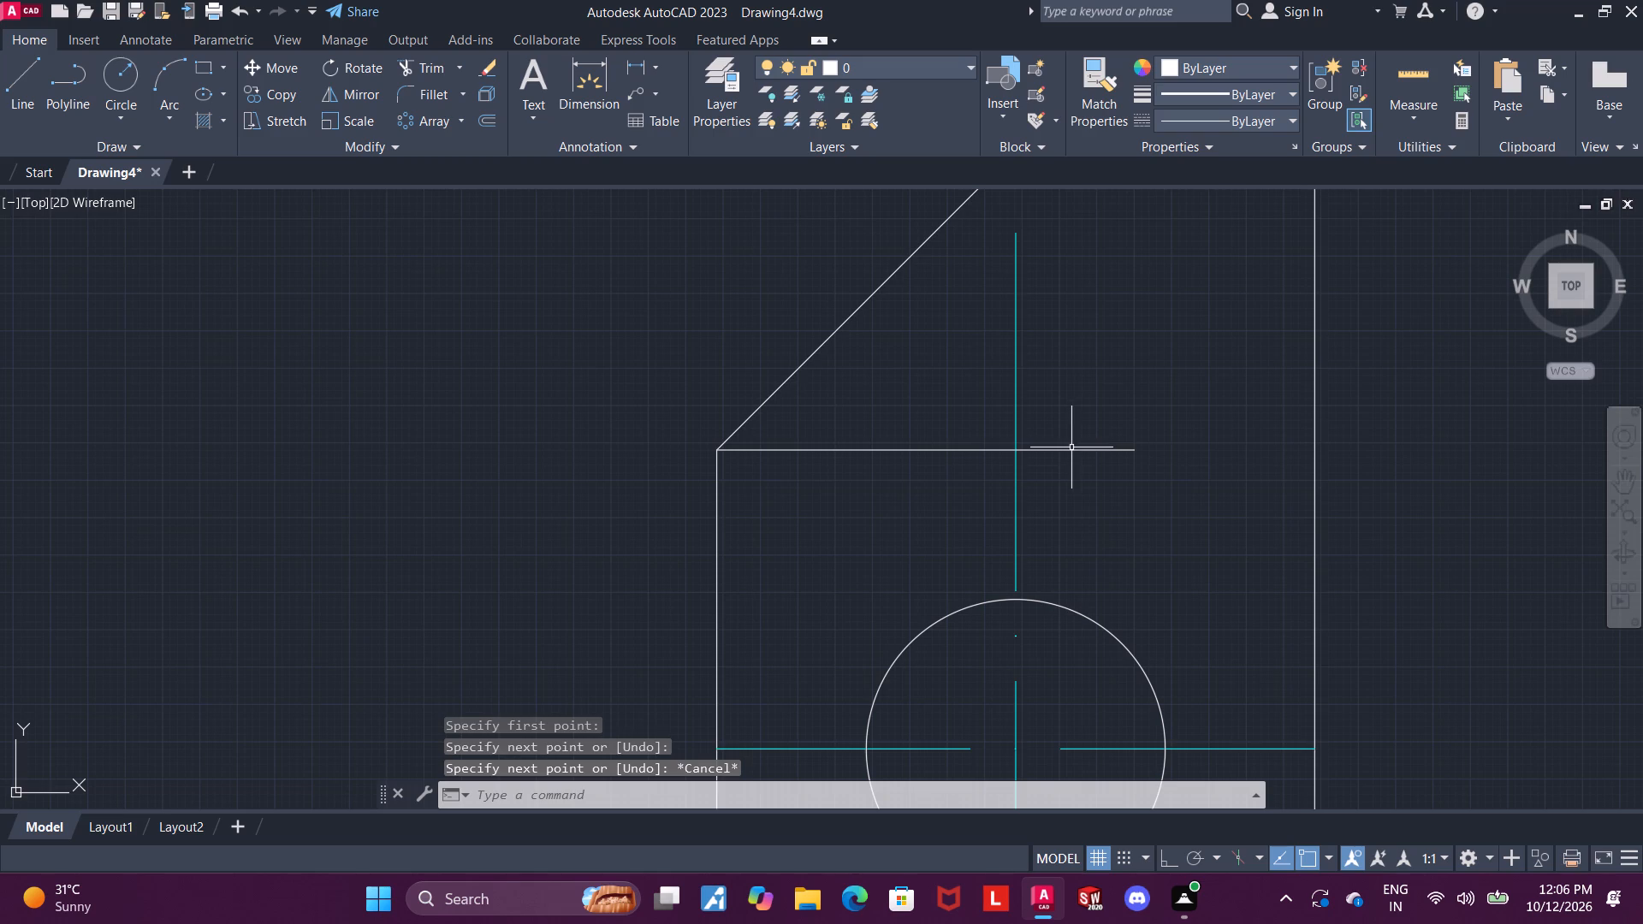
Give the left foot's new horizontal line the ACAD_ISO04W100 linetype and cyan colour.
{"action": "left_click", "coordinate": [1071, 447]}
{"action": "left_click", "coordinate": [1234, 117]}
{"action": "left_click", "coordinate": [1229, 191]}
{"action": "left_click", "coordinate": [1236, 66]}
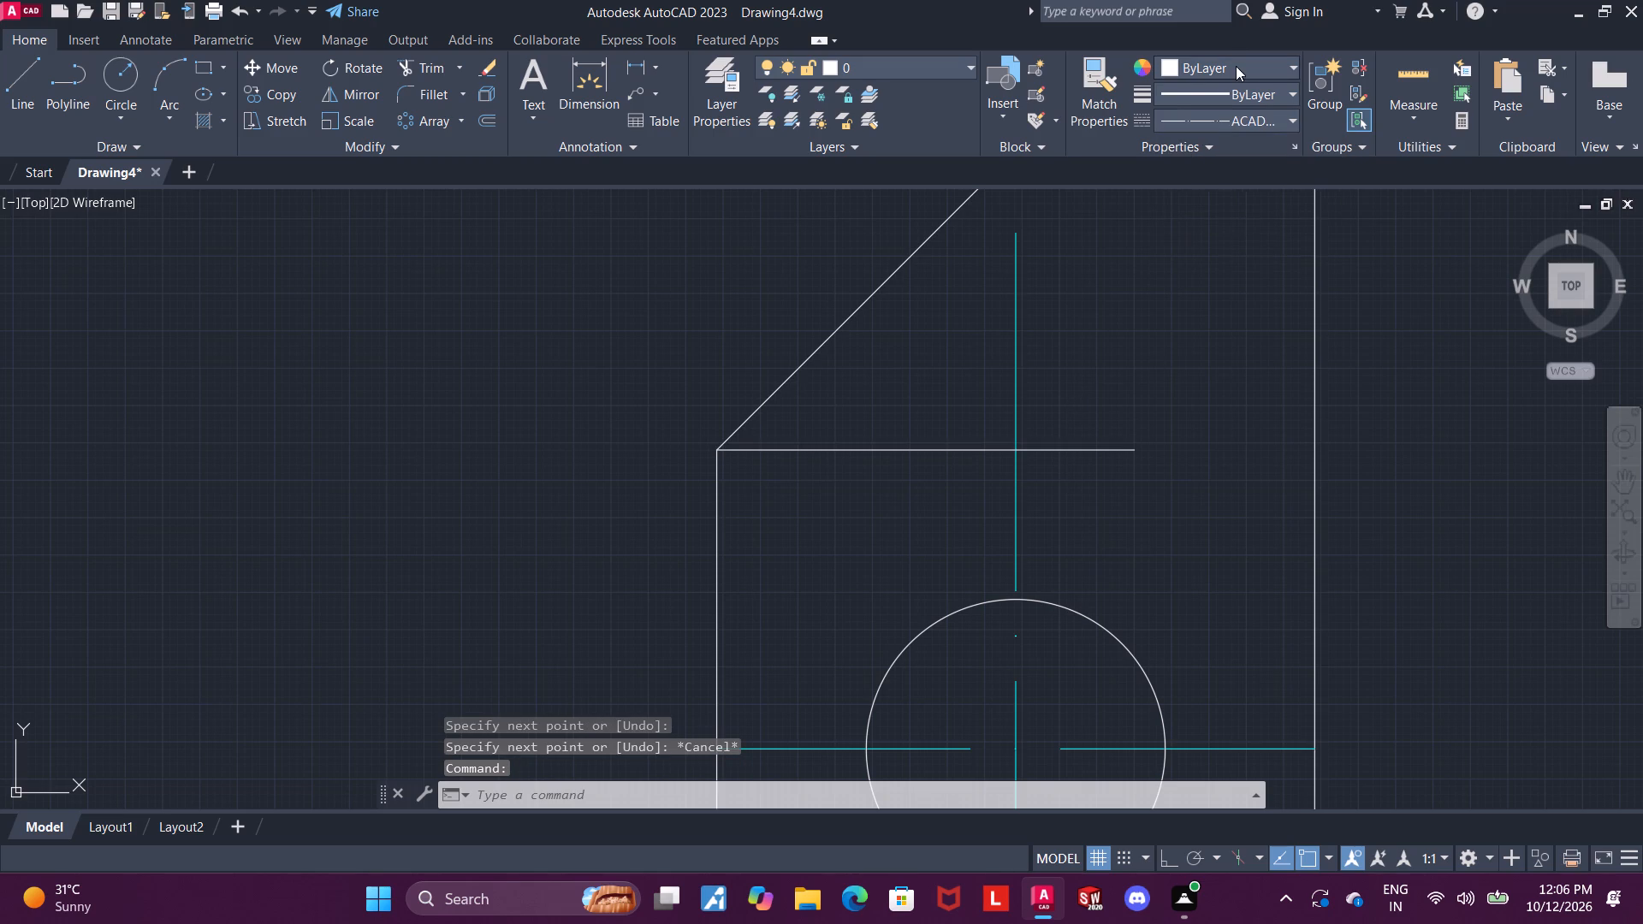
{"action": "left_click", "coordinate": [1231, 275]}
{"action": "key", "text": "Escape"}
With Ortho on, draw a horizontal line from the lower end of the right sloped line inward past the foot's vertical centre line.
{"action": "scroll", "coordinate": [1225, 284], "scroll_direction": "down", "scroll_amount": 4}
{"action": "middle_click_drag", "start_coordinate": [1323, 367], "coordinate": [1053, 368]}
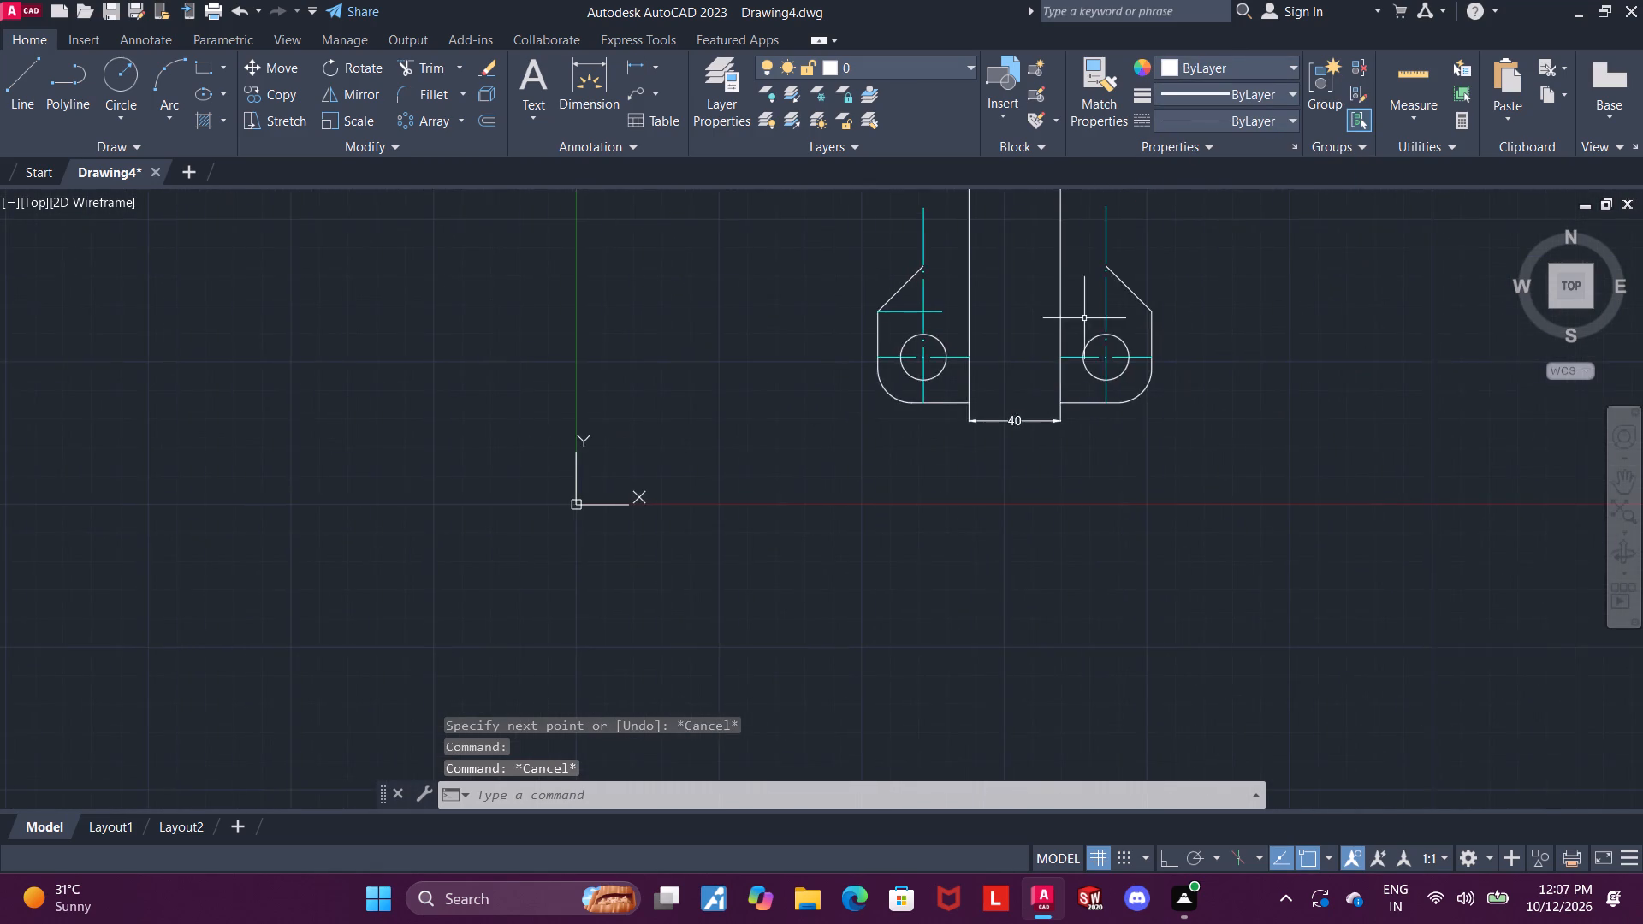
{"action": "scroll", "coordinate": [1085, 317], "scroll_direction": "up", "scroll_amount": 2}
{"action": "key", "text": "Escape"}
{"action": "left_click", "coordinate": [26, 62]}
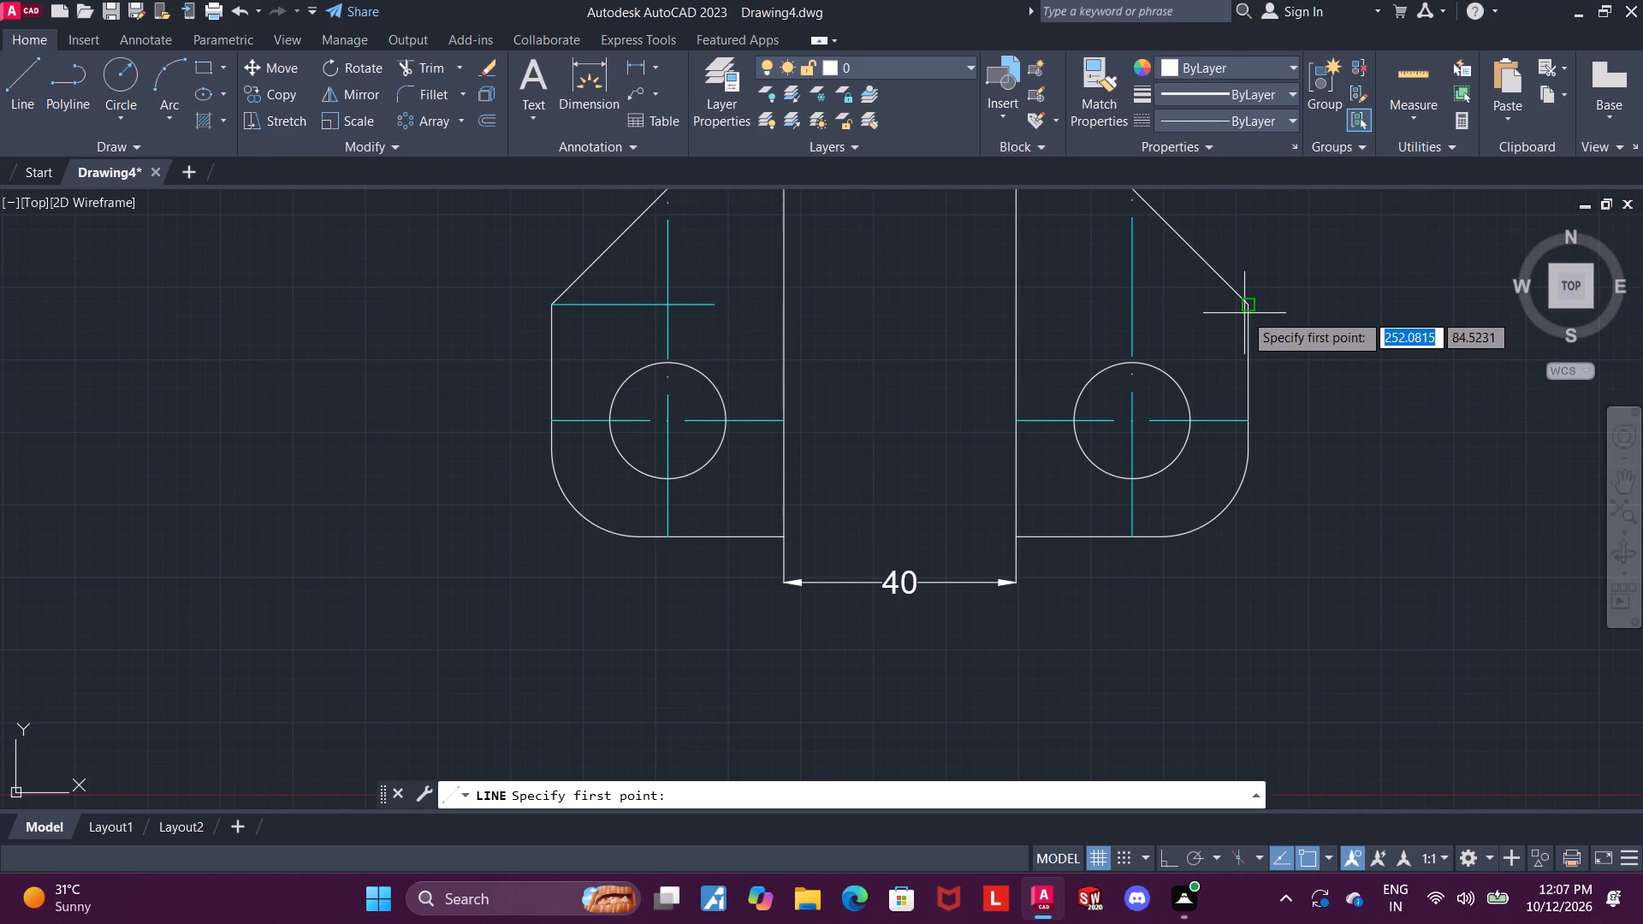
{"action": "left_click", "coordinate": [1244, 311]}
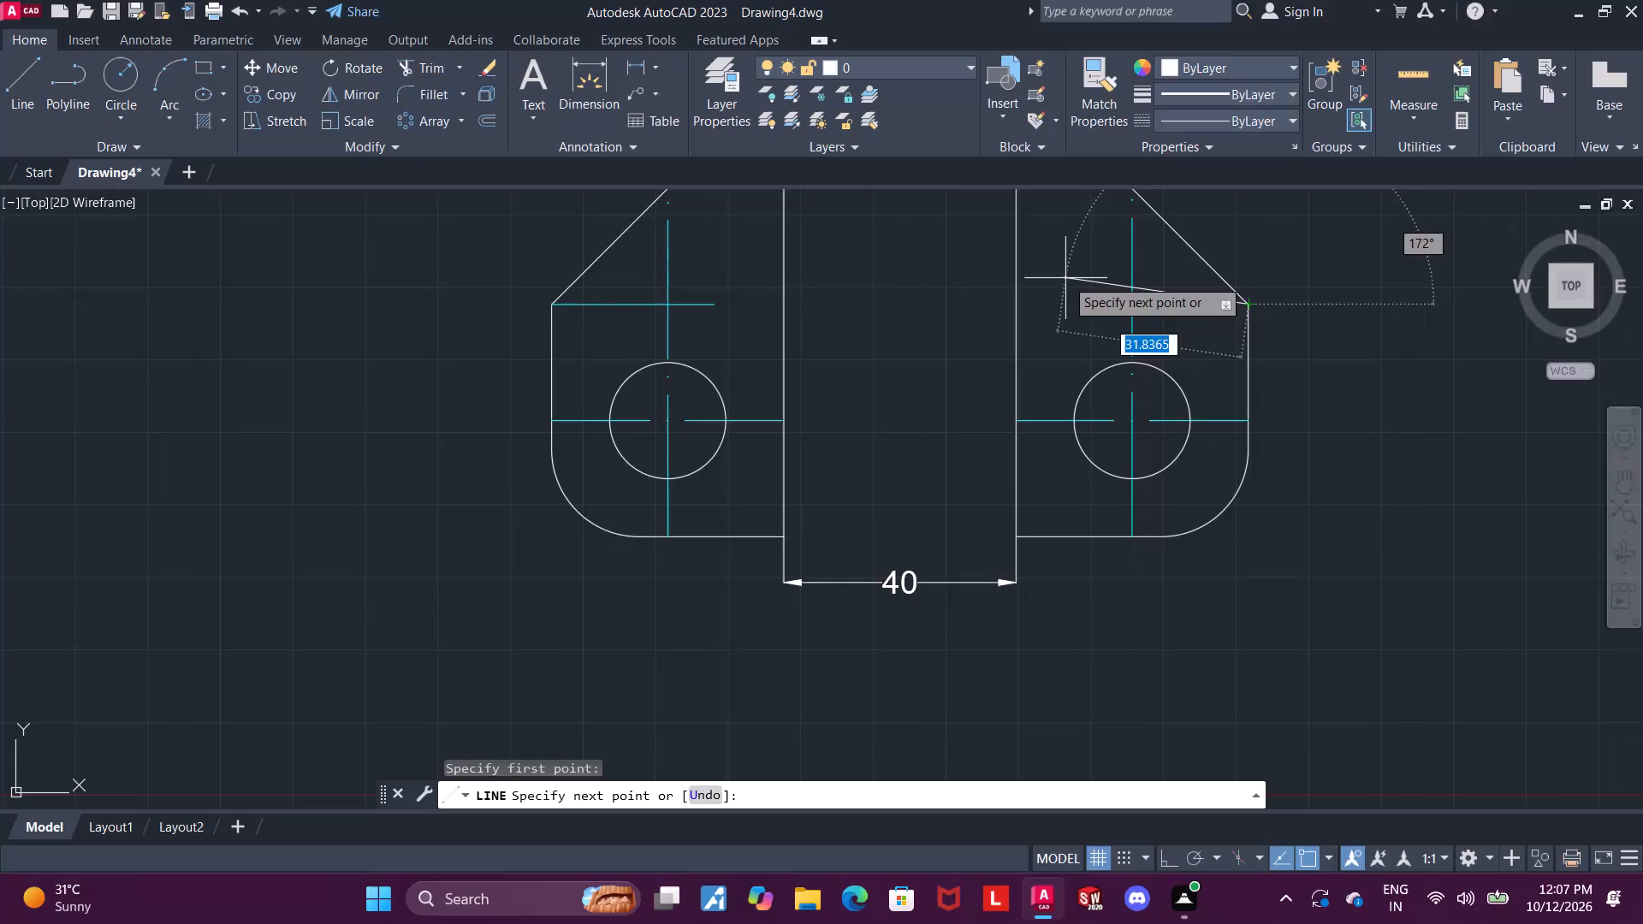
{"action": "key", "text": "F8"}
{"action": "left_click", "coordinate": [1065, 293]}
{"action": "key", "text": "Escape"}
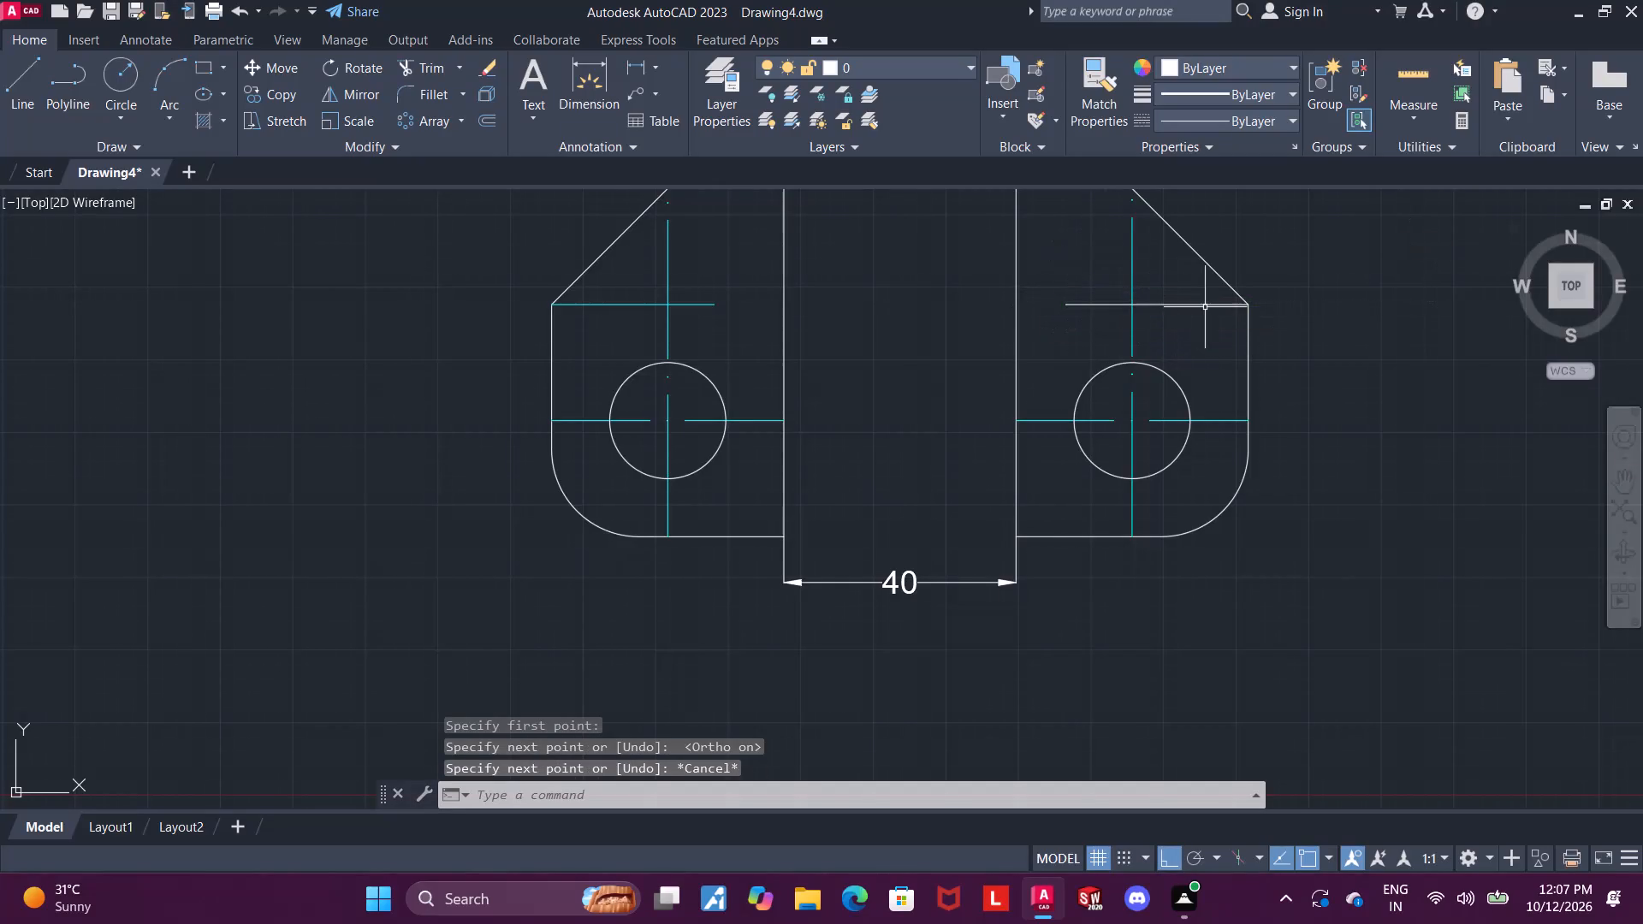
Give the right foot's new horizontal line the ACAD_ISO04W100 linetype and cyan colour.
{"action": "left_click", "coordinate": [1199, 302]}
{"action": "left_click", "coordinate": [1234, 121]}
{"action": "left_click", "coordinate": [1248, 200]}
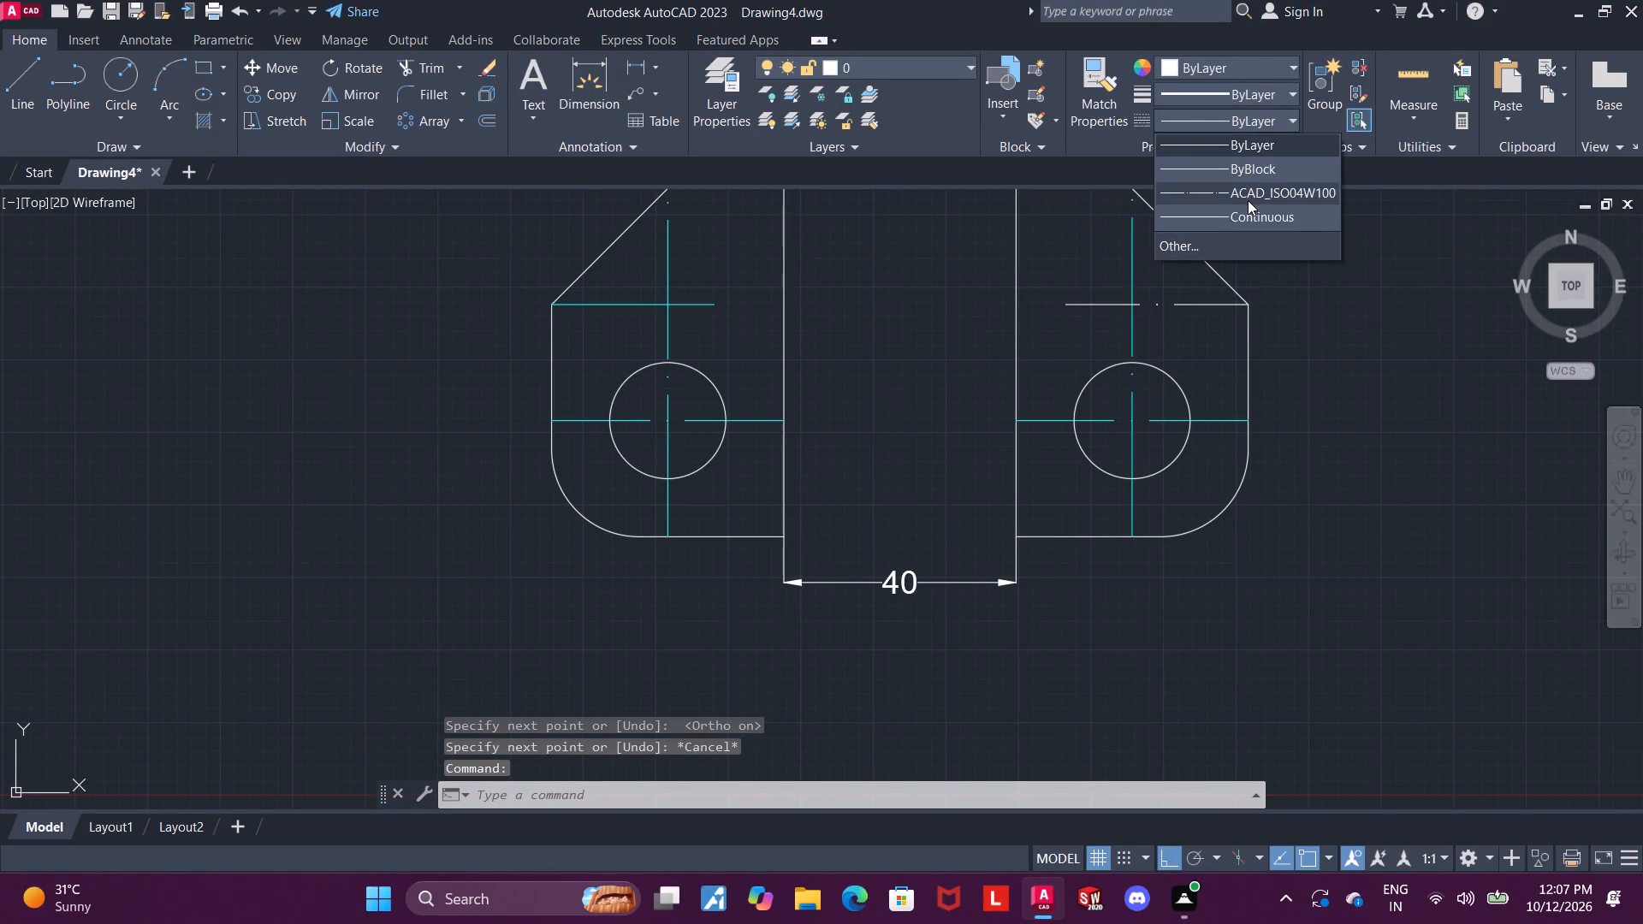
{"action": "key", "text": "Escape"}
{"action": "key", "text": "Escape"}
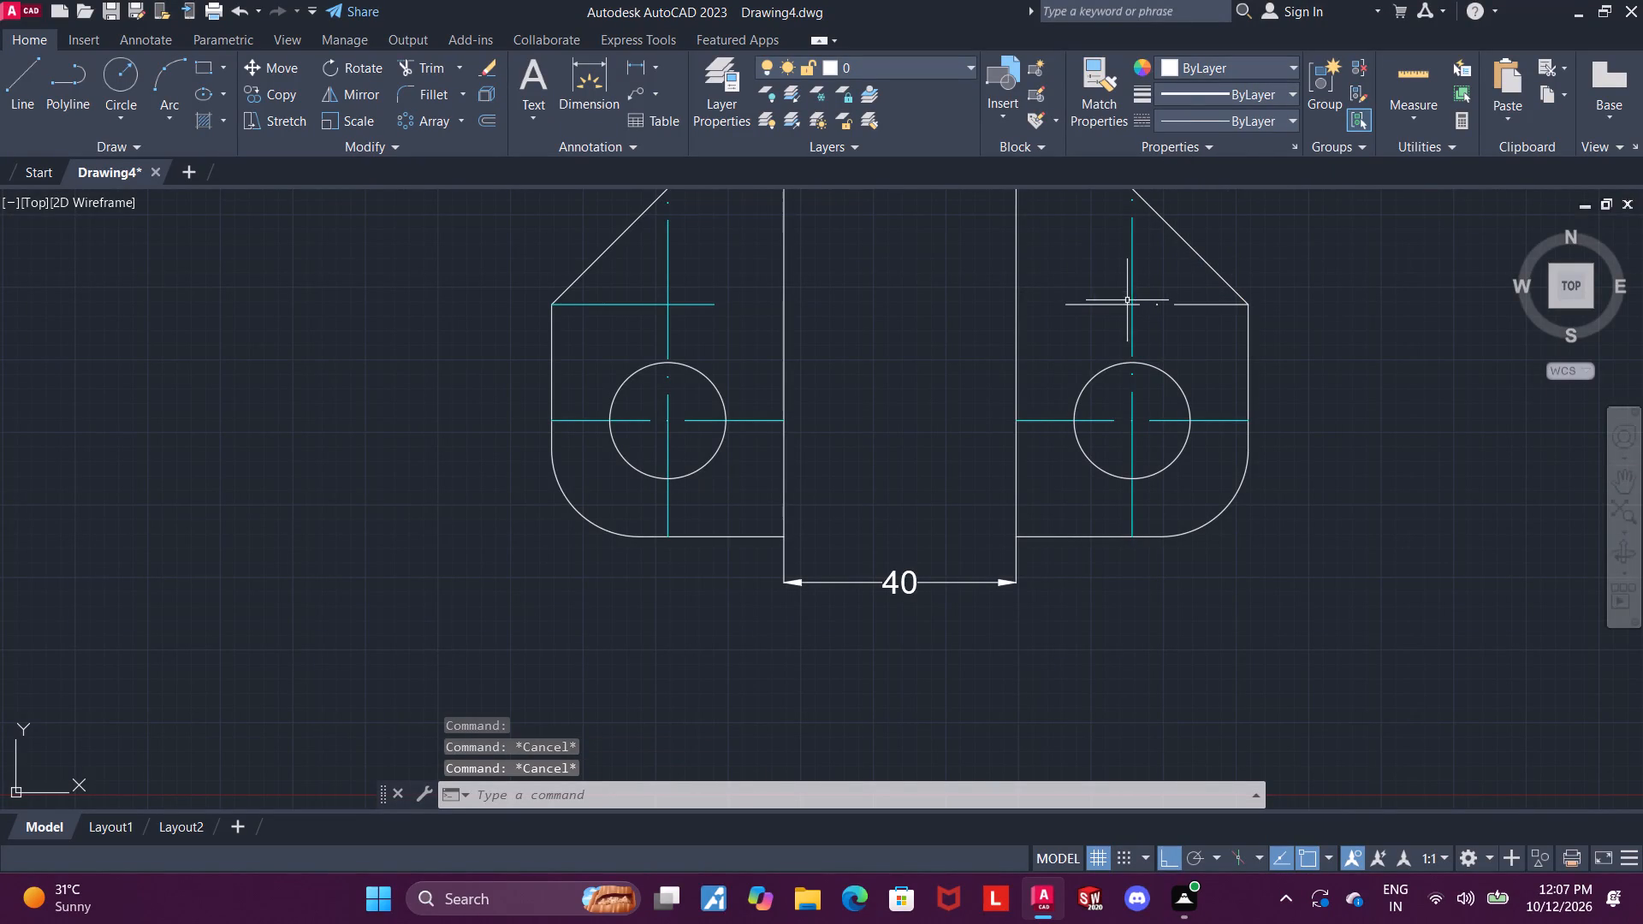
{"action": "left_click", "coordinate": [1123, 305]}
{"action": "left_click", "coordinate": [1204, 61]}
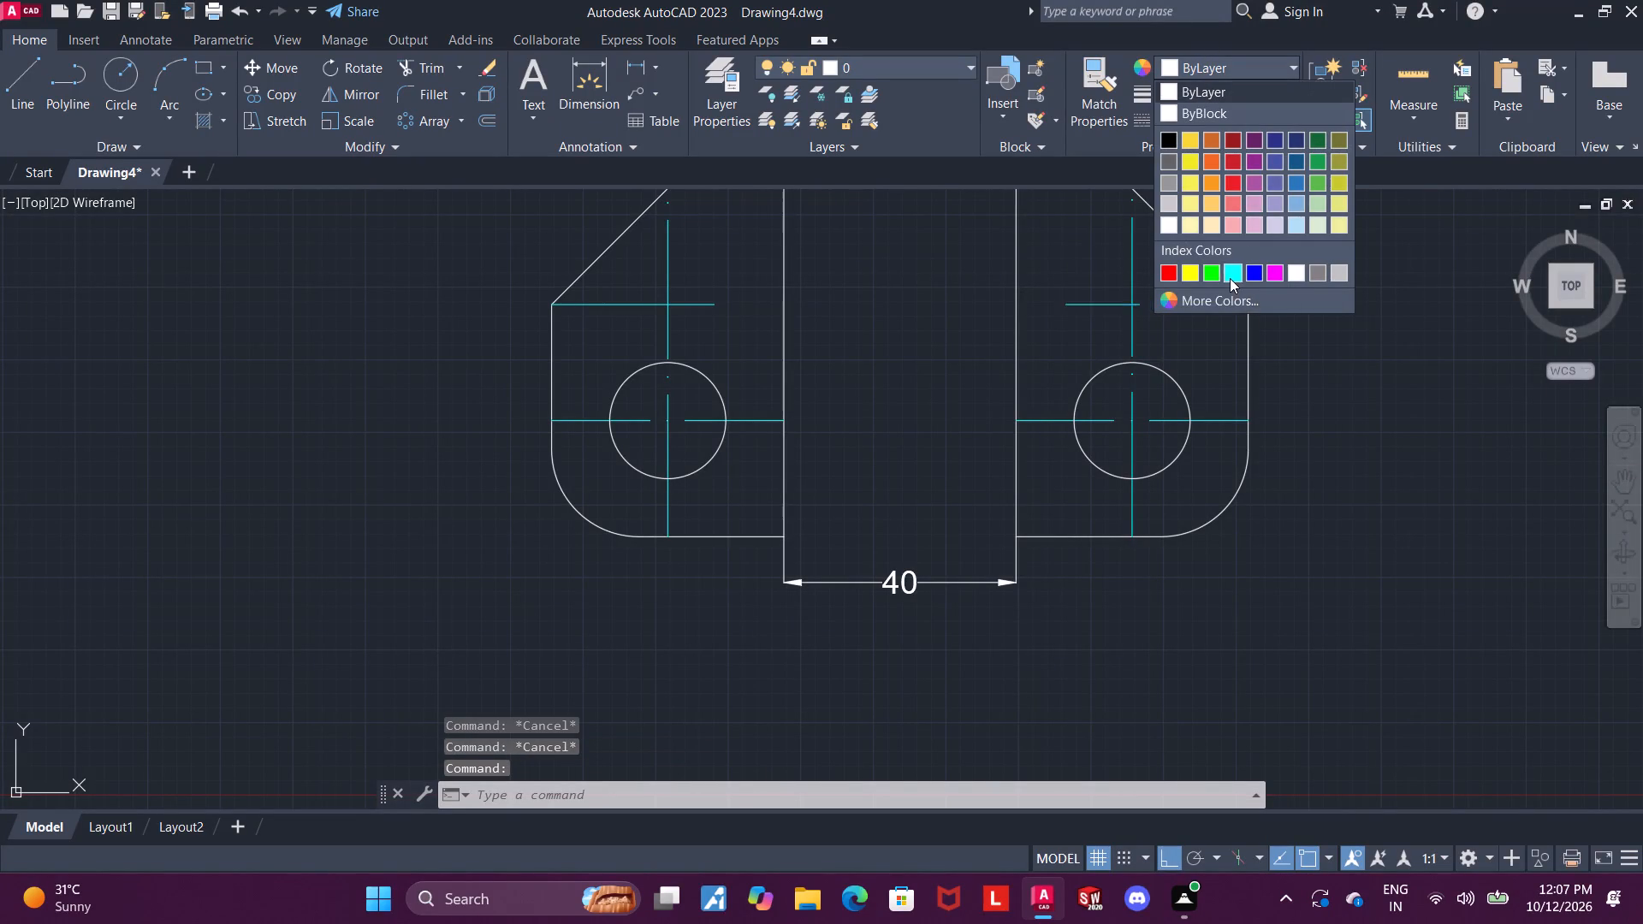
{"action": "left_click", "coordinate": [1230, 278]}
{"action": "key", "text": "Escape"}
Add an angular dimension between the left sloped line and the horizontal centre line at its lower end.
{"action": "scroll", "coordinate": [1230, 278], "scroll_direction": "down", "scroll_amount": 2}
{"action": "middle_click_drag", "start_coordinate": [1293, 309], "coordinate": [1344, 411]}
{"action": "scroll", "coordinate": [1302, 384], "scroll_direction": "up", "scroll_amount": 2}
{"action": "middle_click_drag", "start_coordinate": [620, 408], "coordinate": [672, 345]}
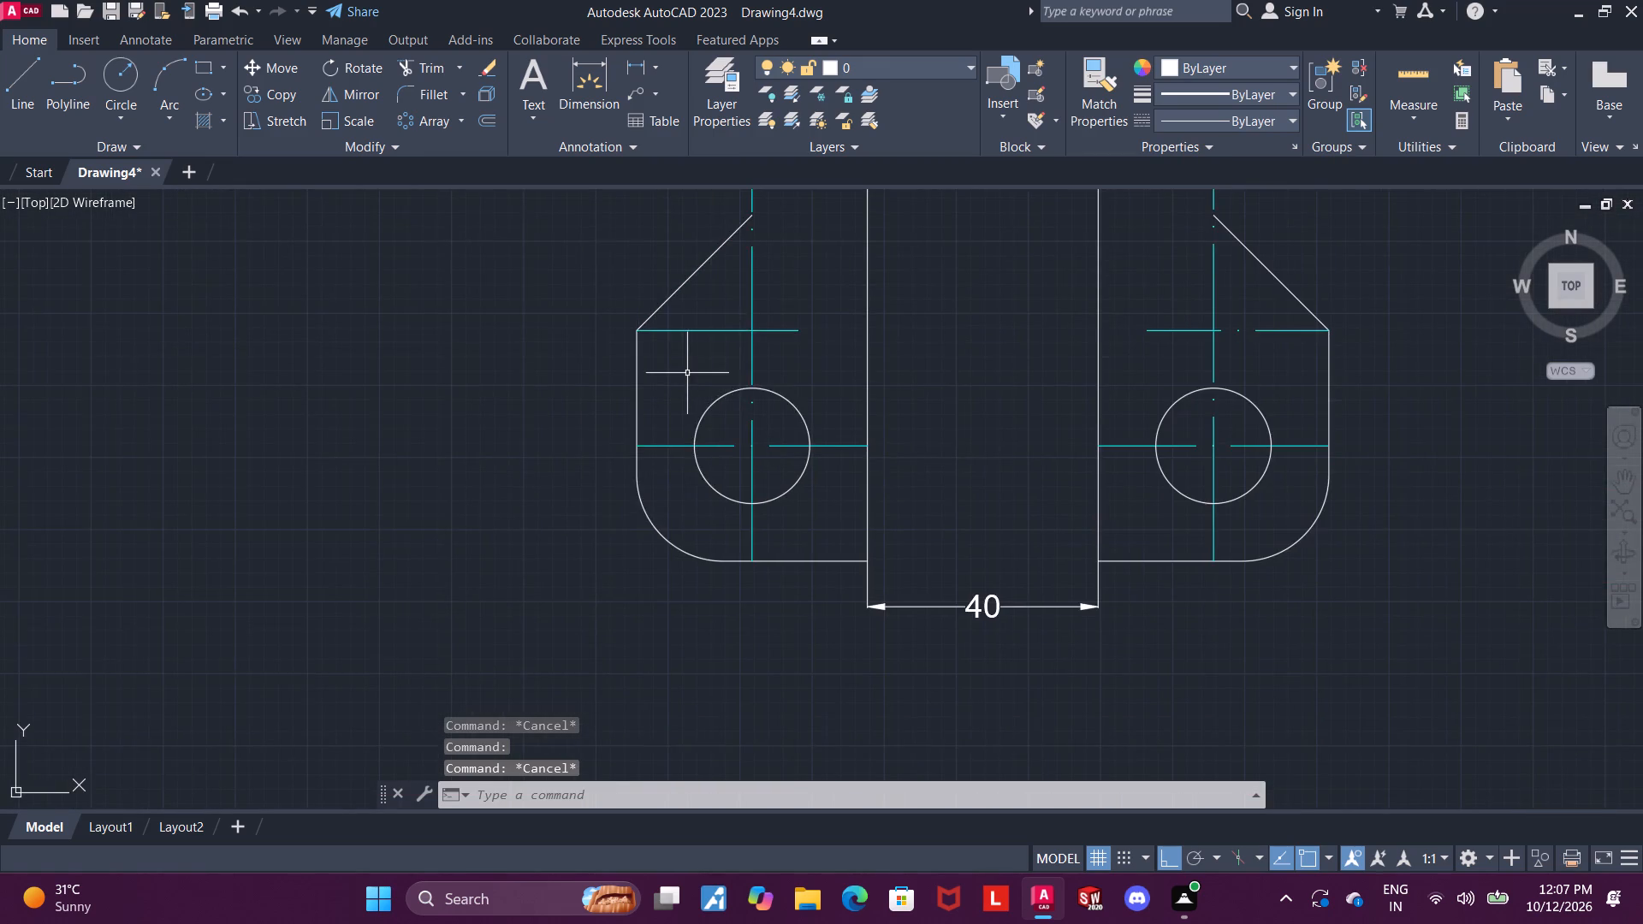
{"action": "scroll", "coordinate": [687, 376], "scroll_direction": "up", "scroll_amount": 1}
{"action": "scroll", "coordinate": [931, 336], "scroll_direction": "down", "scroll_amount": 1}
{"action": "middle_click_drag", "start_coordinate": [939, 353], "coordinate": [919, 453]}
{"action": "left_click", "coordinate": [596, 60]}
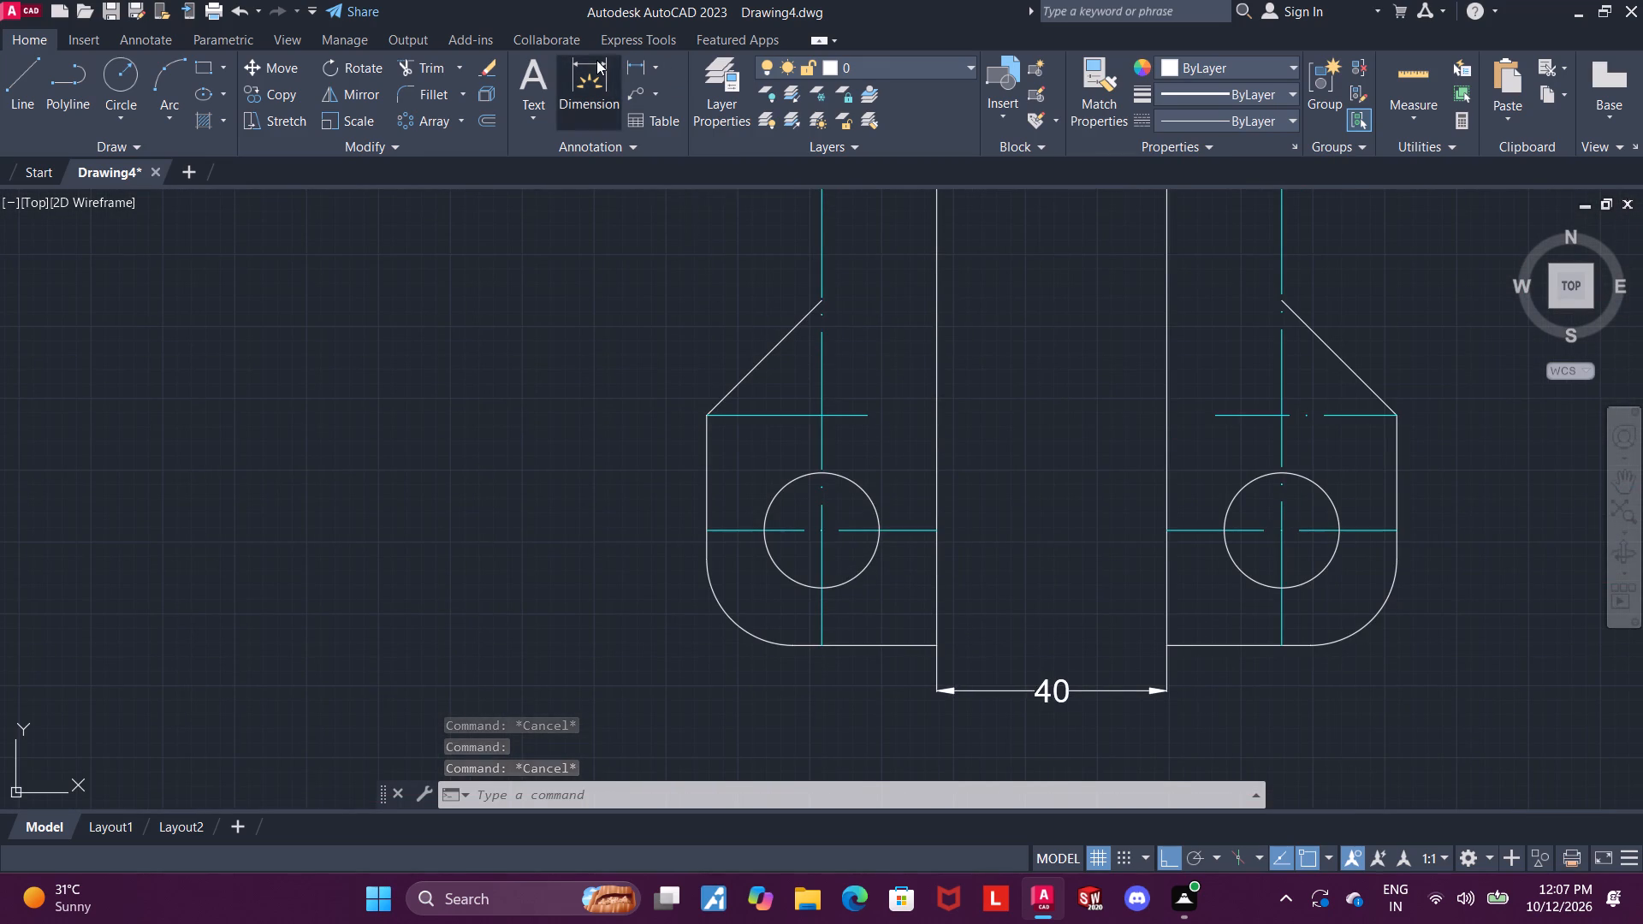
{"action": "left_click", "coordinate": [798, 330]}
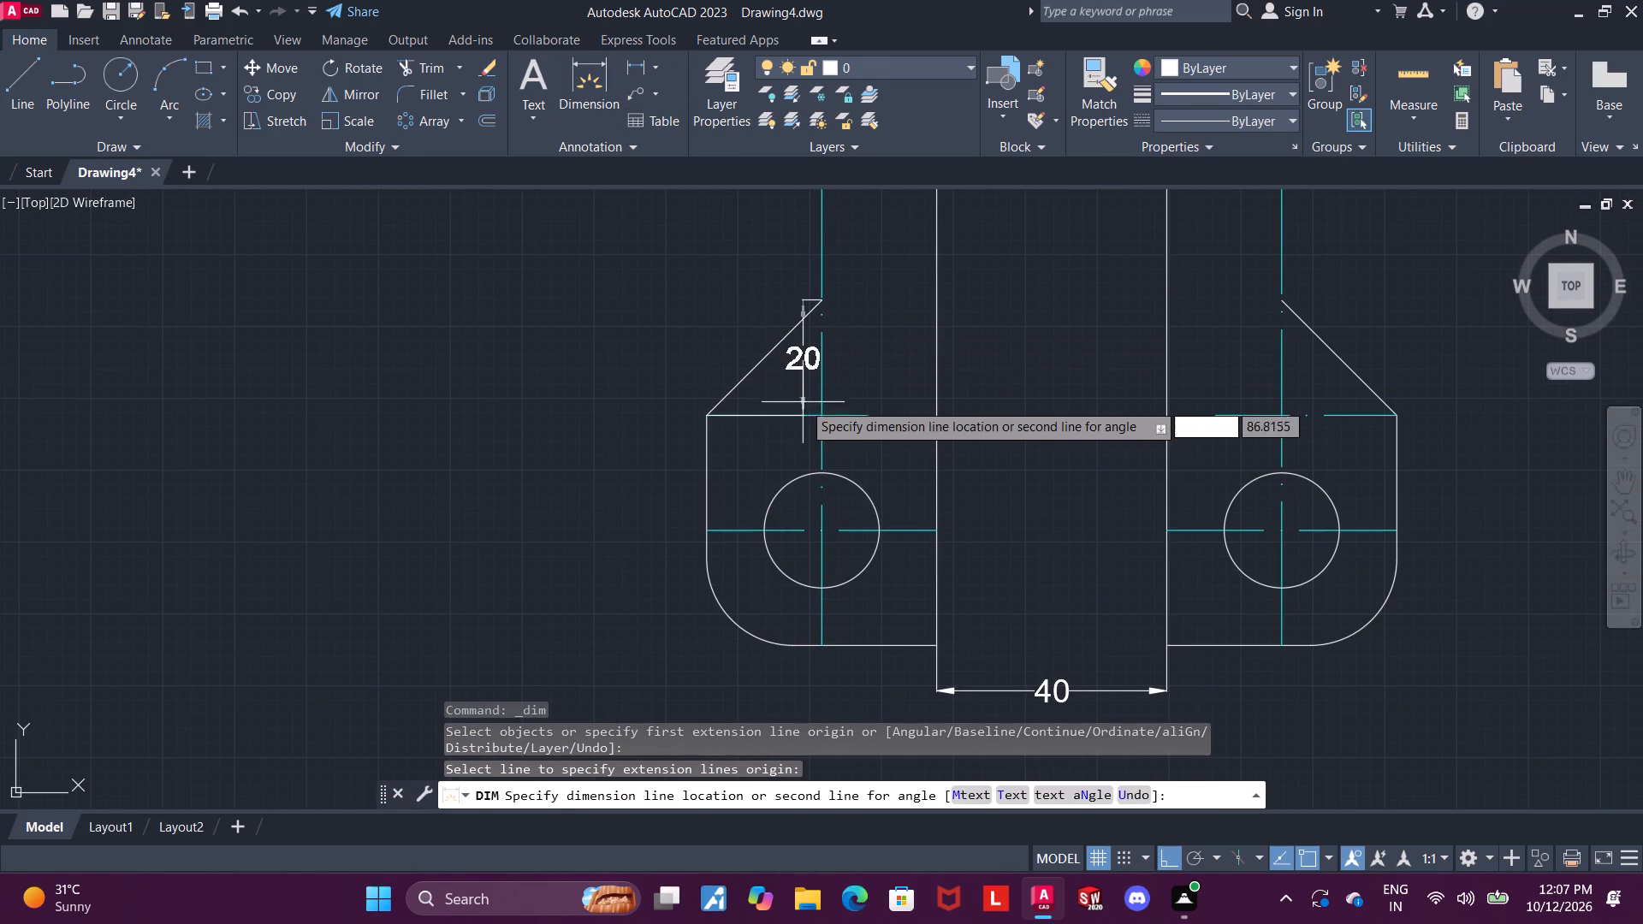
{"action": "left_click", "coordinate": [845, 412]}
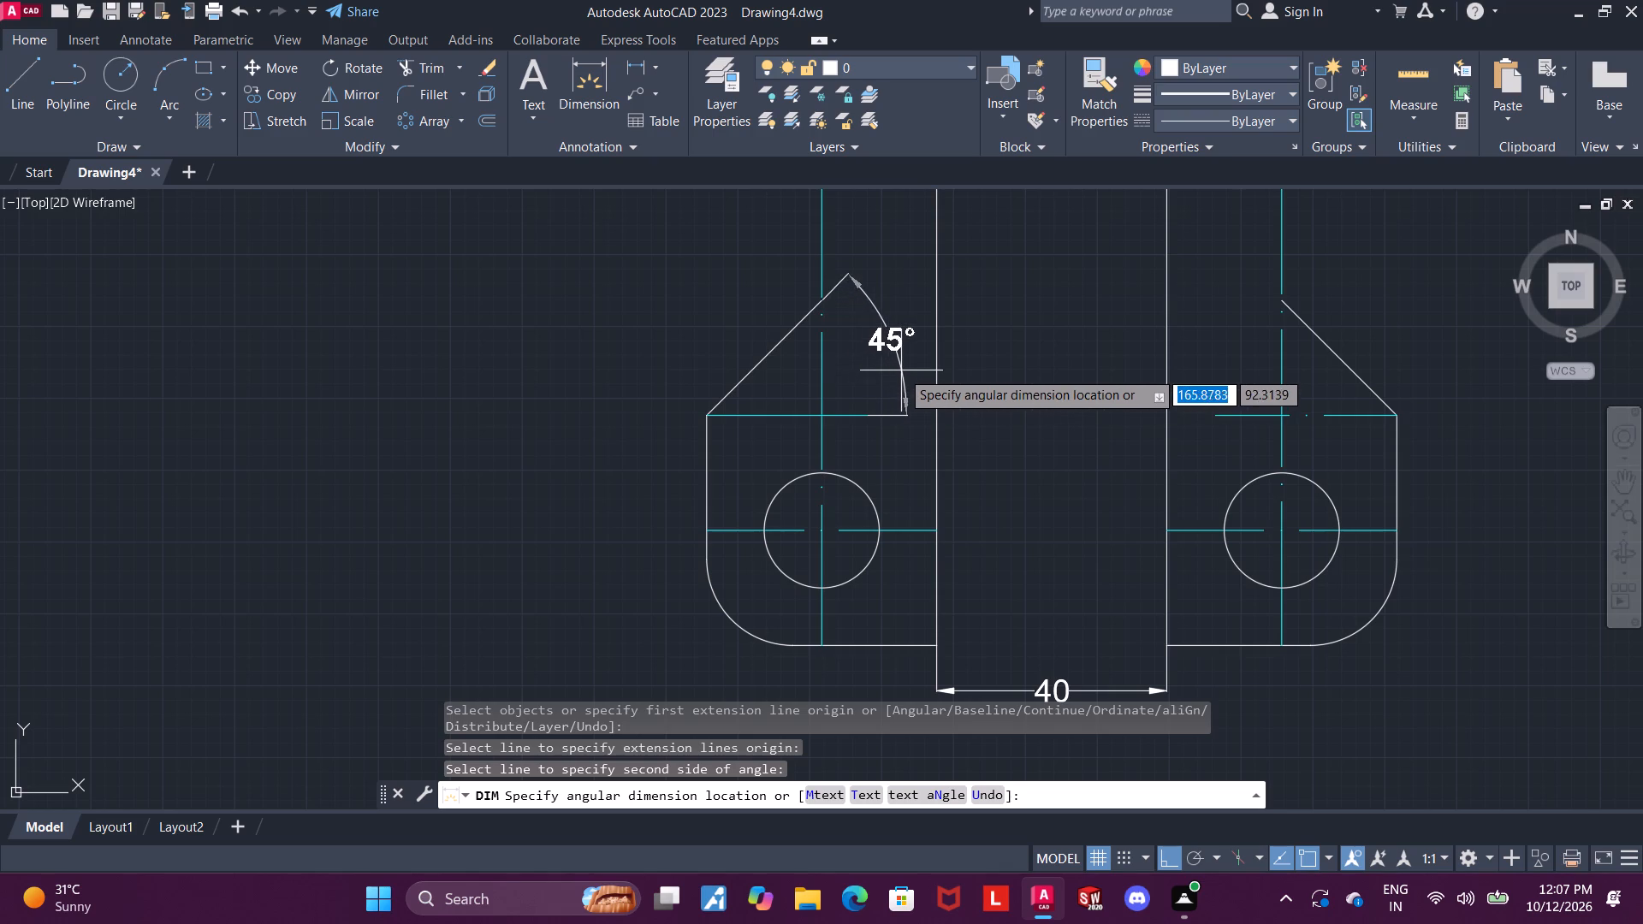
{"action": "left_click", "coordinate": [902, 370]}
{"action": "key", "text": "Escape"}
Add a diameter dimension to the left foot's circle, placing its text outside the foot, below the rounded corner.
{"action": "scroll", "coordinate": [948, 381], "scroll_direction": "down", "scroll_amount": 1}
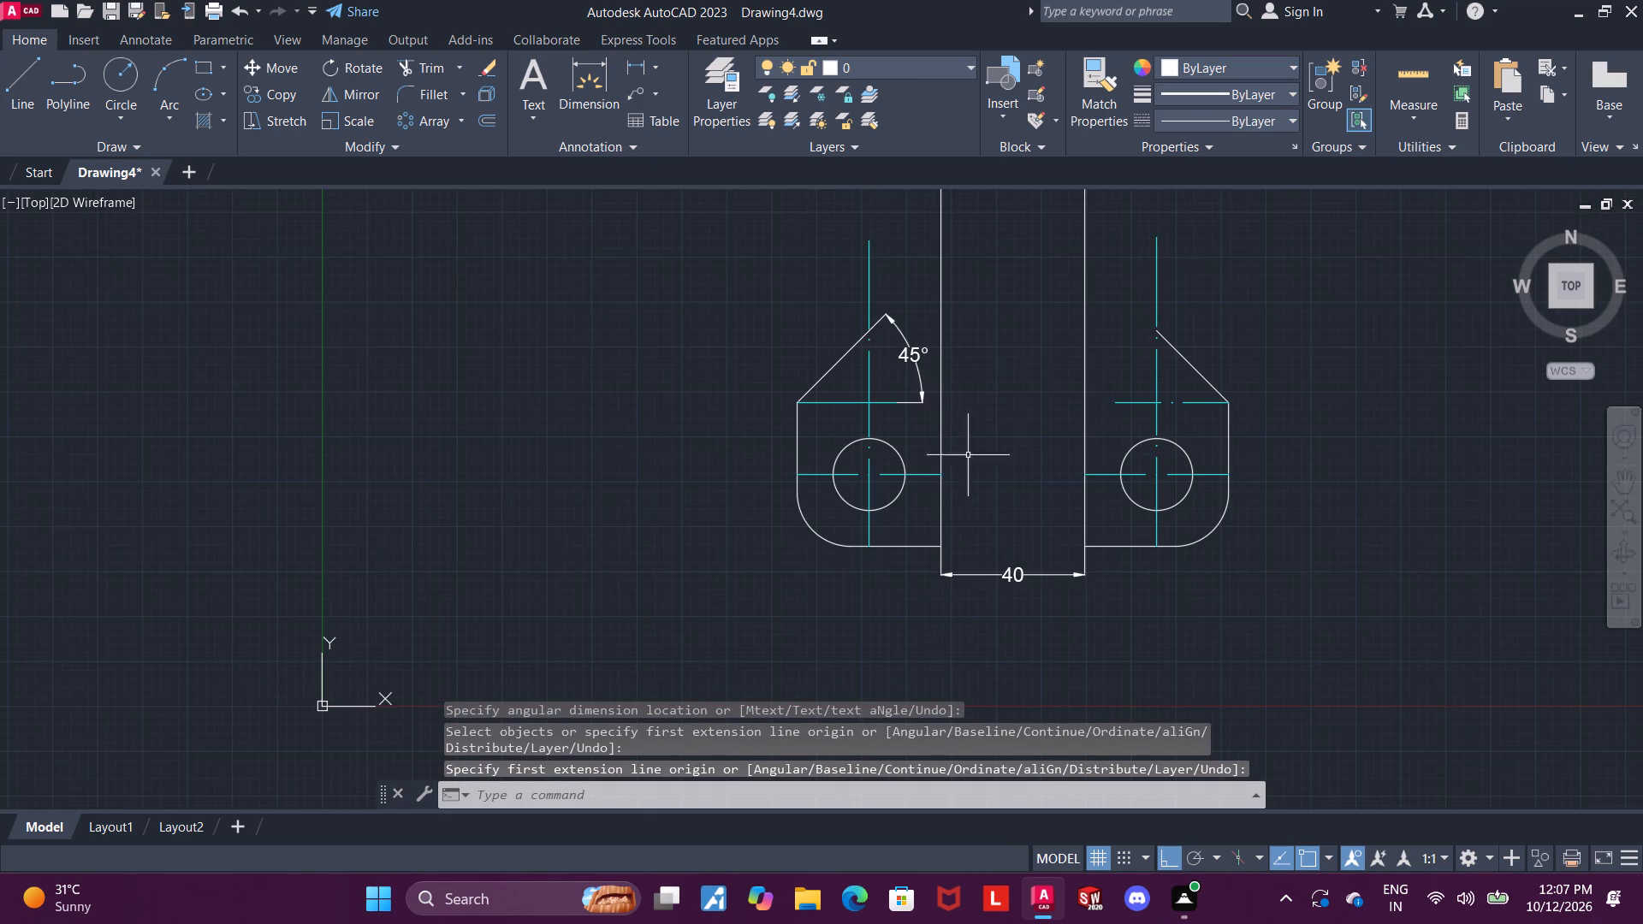
{"action": "middle_click_drag", "start_coordinate": [979, 507], "coordinate": [984, 340]}
{"action": "left_click", "coordinate": [574, 68]}
{"action": "scroll", "coordinate": [851, 350], "scroll_direction": "up", "scroll_amount": 3}
{"action": "left_click", "coordinate": [857, 316]}
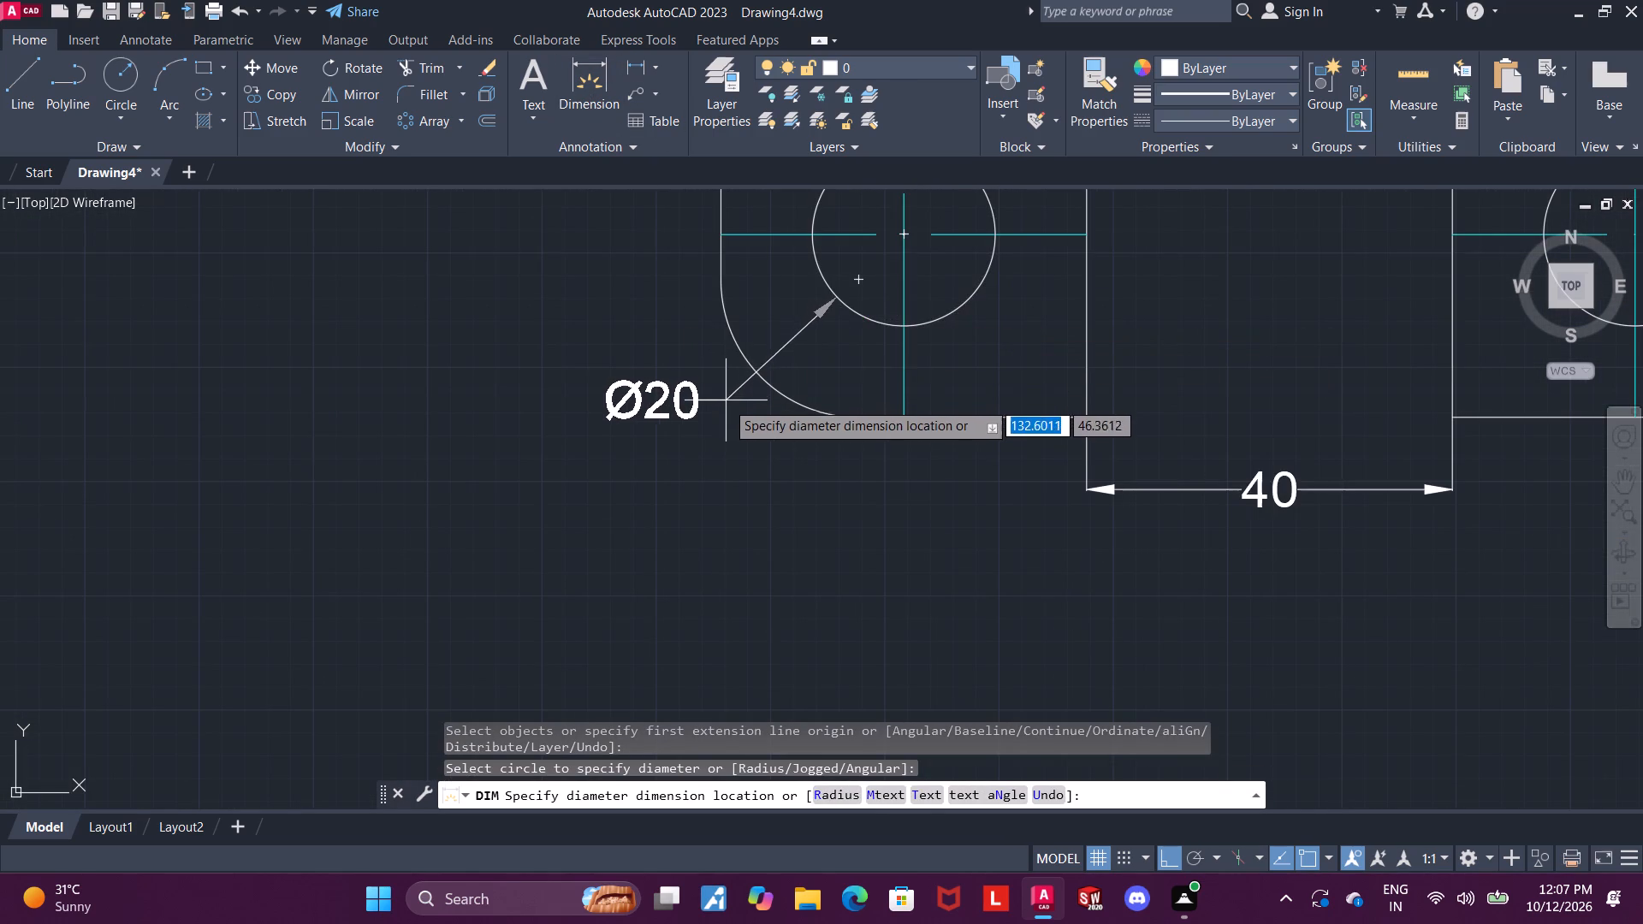
{"action": "left_click", "coordinate": [683, 481]}
{"action": "key", "text": "Escape"}
Add a vertical dimension outside the left foot, from the sloped line's lower end to the foot's bottom edge.
{"action": "scroll", "coordinate": [696, 479], "scroll_direction": "down", "scroll_amount": 1}
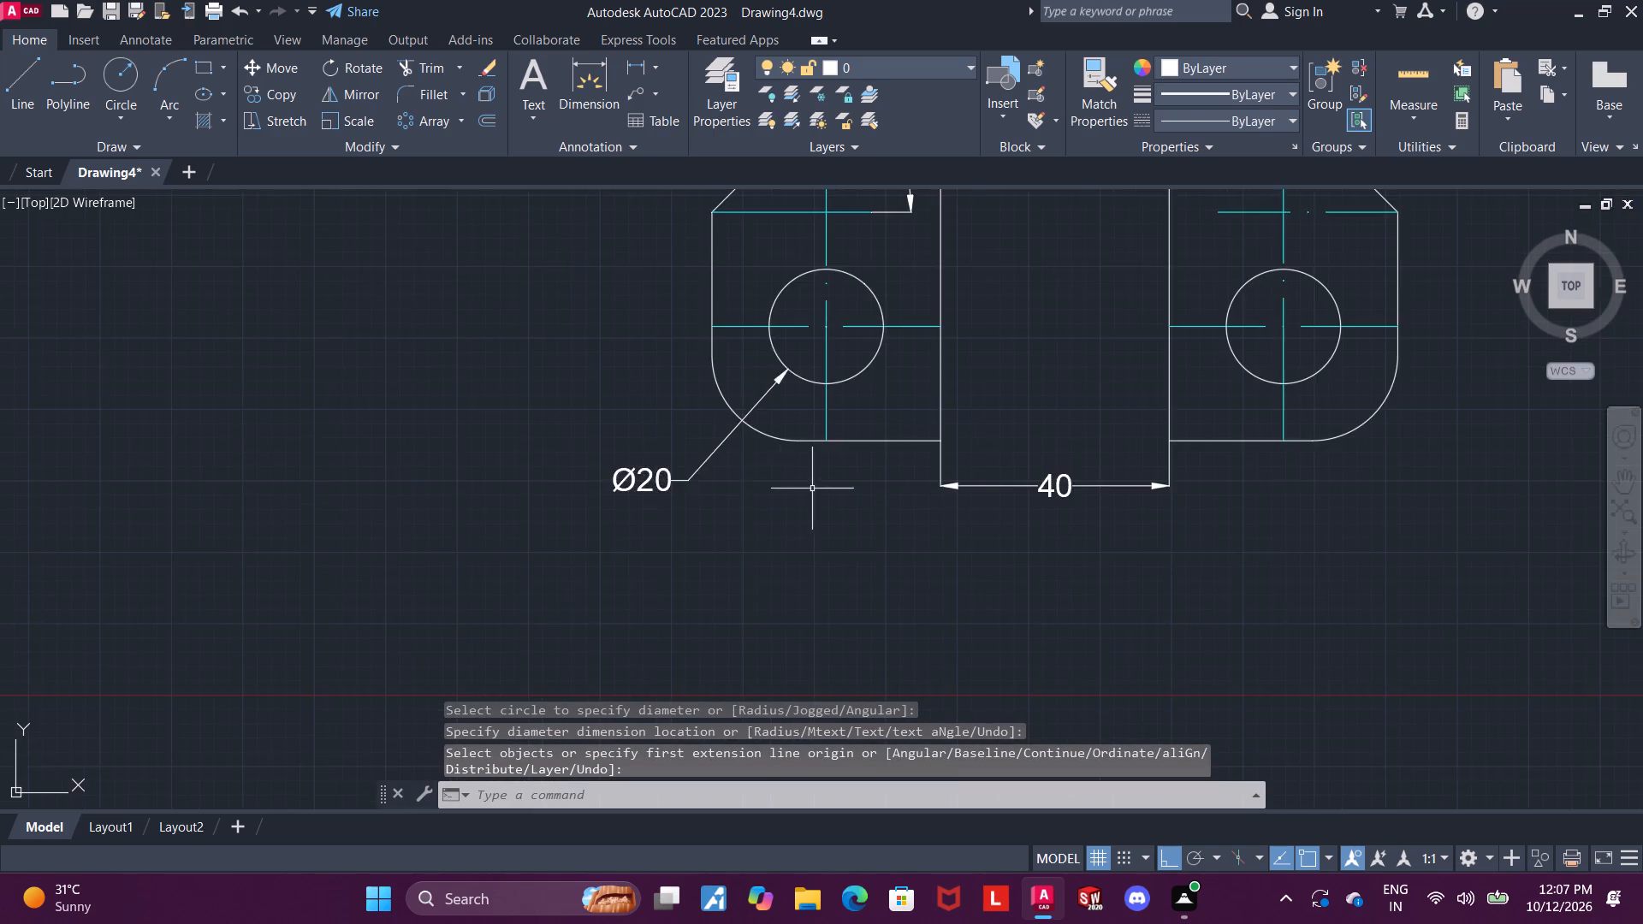
{"action": "middle_click_drag", "start_coordinate": [810, 494], "coordinate": [765, 526]}
{"action": "left_click", "coordinate": [605, 78]}
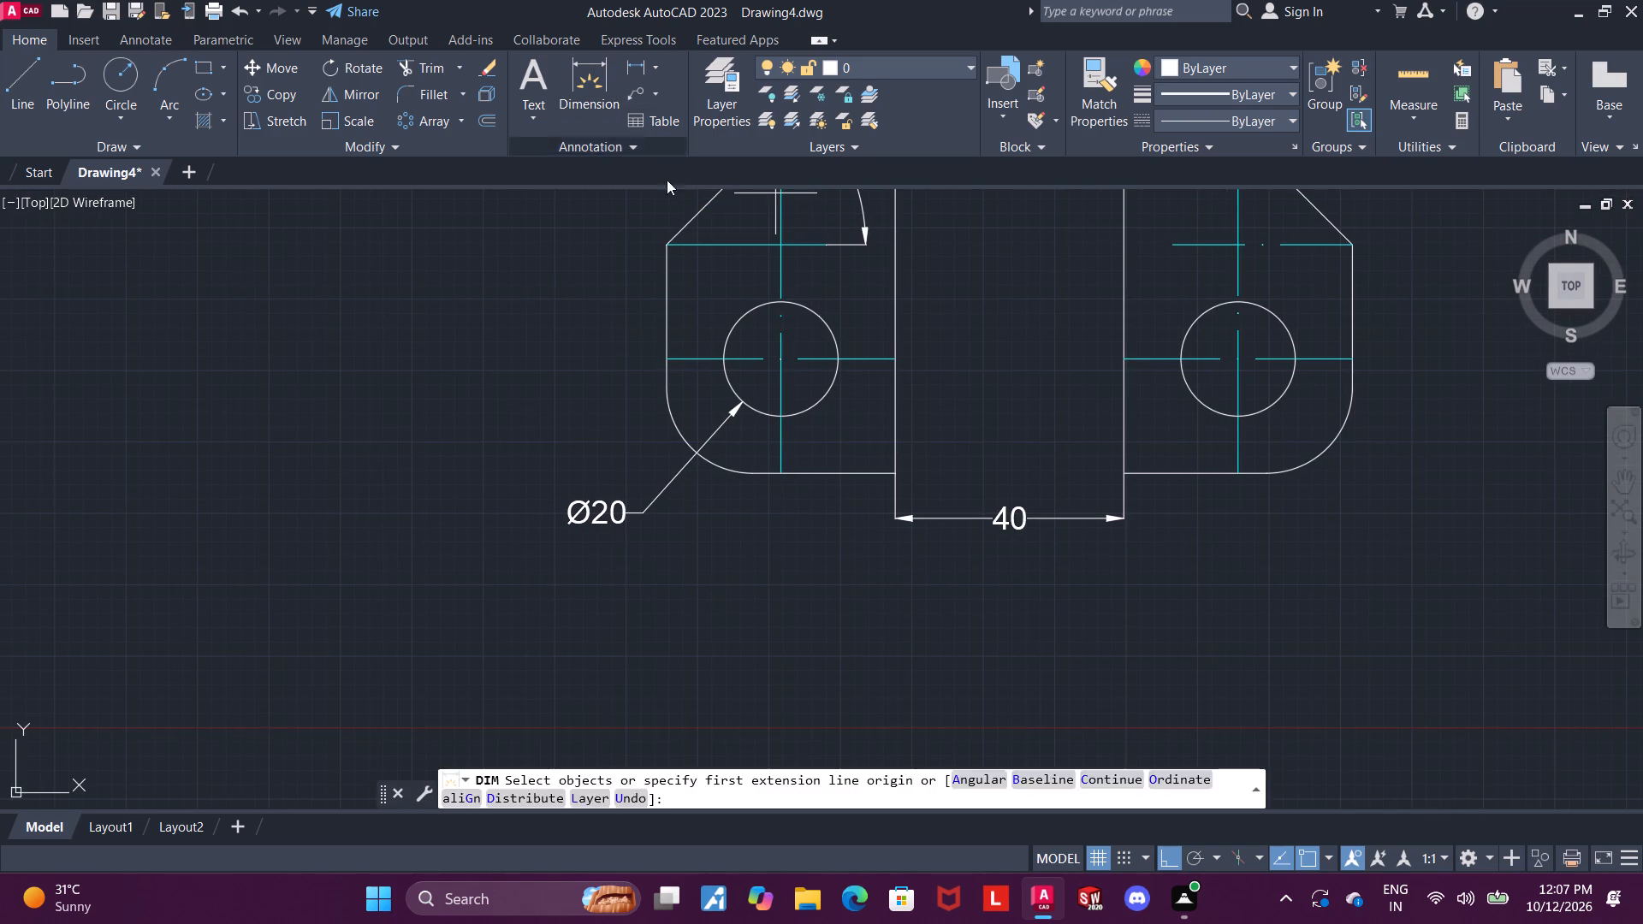
{"action": "left_click", "coordinate": [662, 248]}
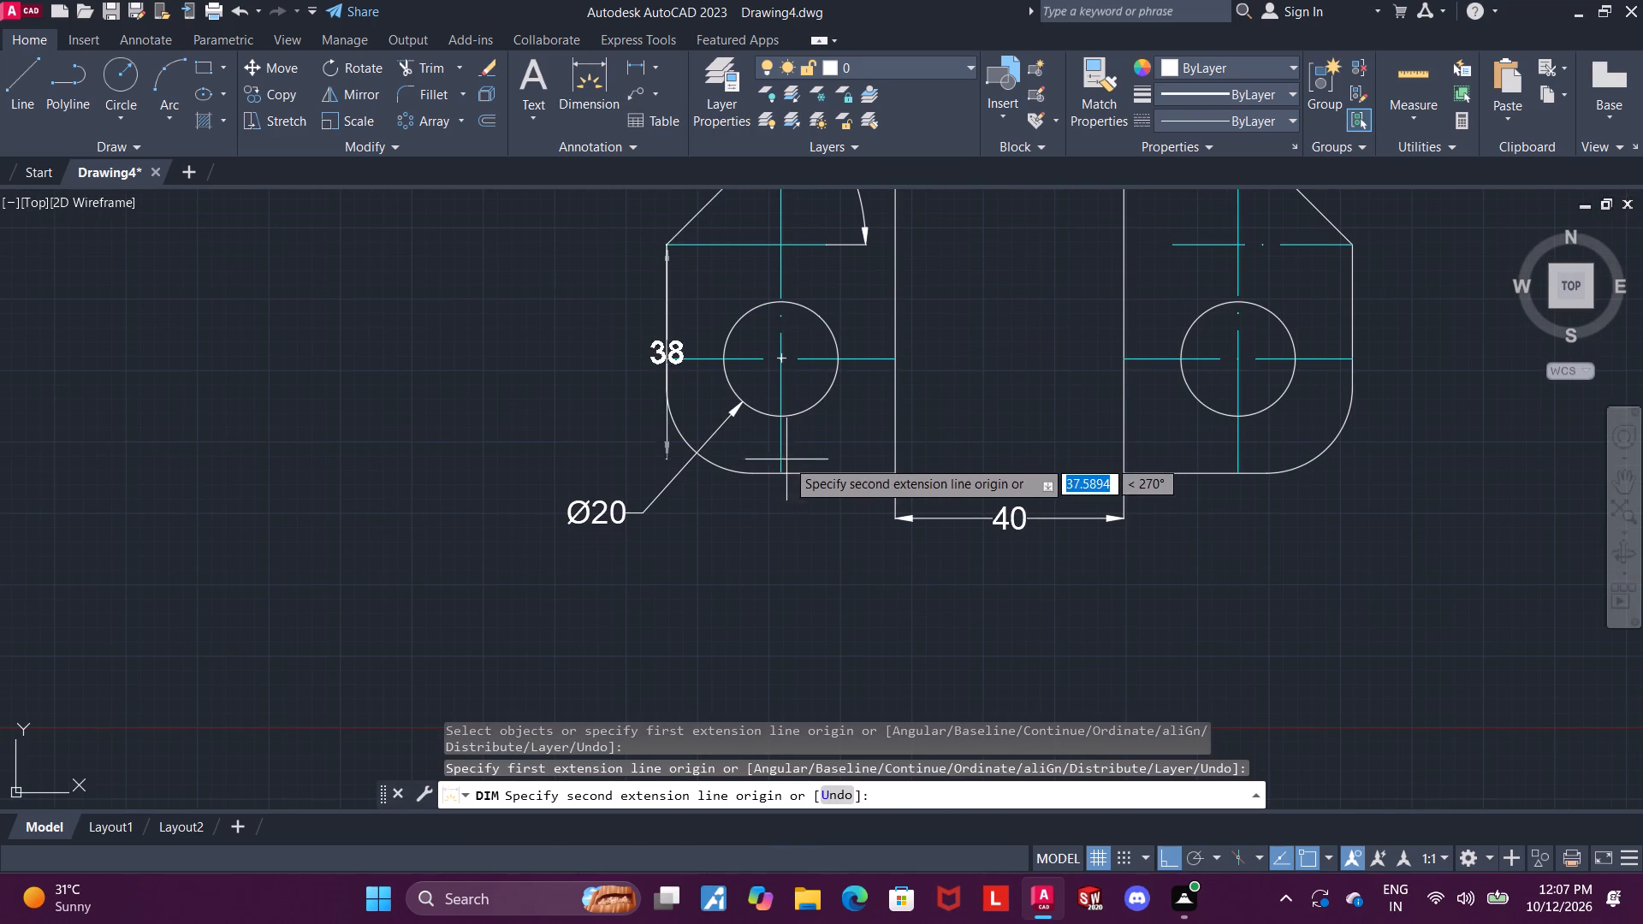
{"action": "left_click", "coordinate": [782, 472]}
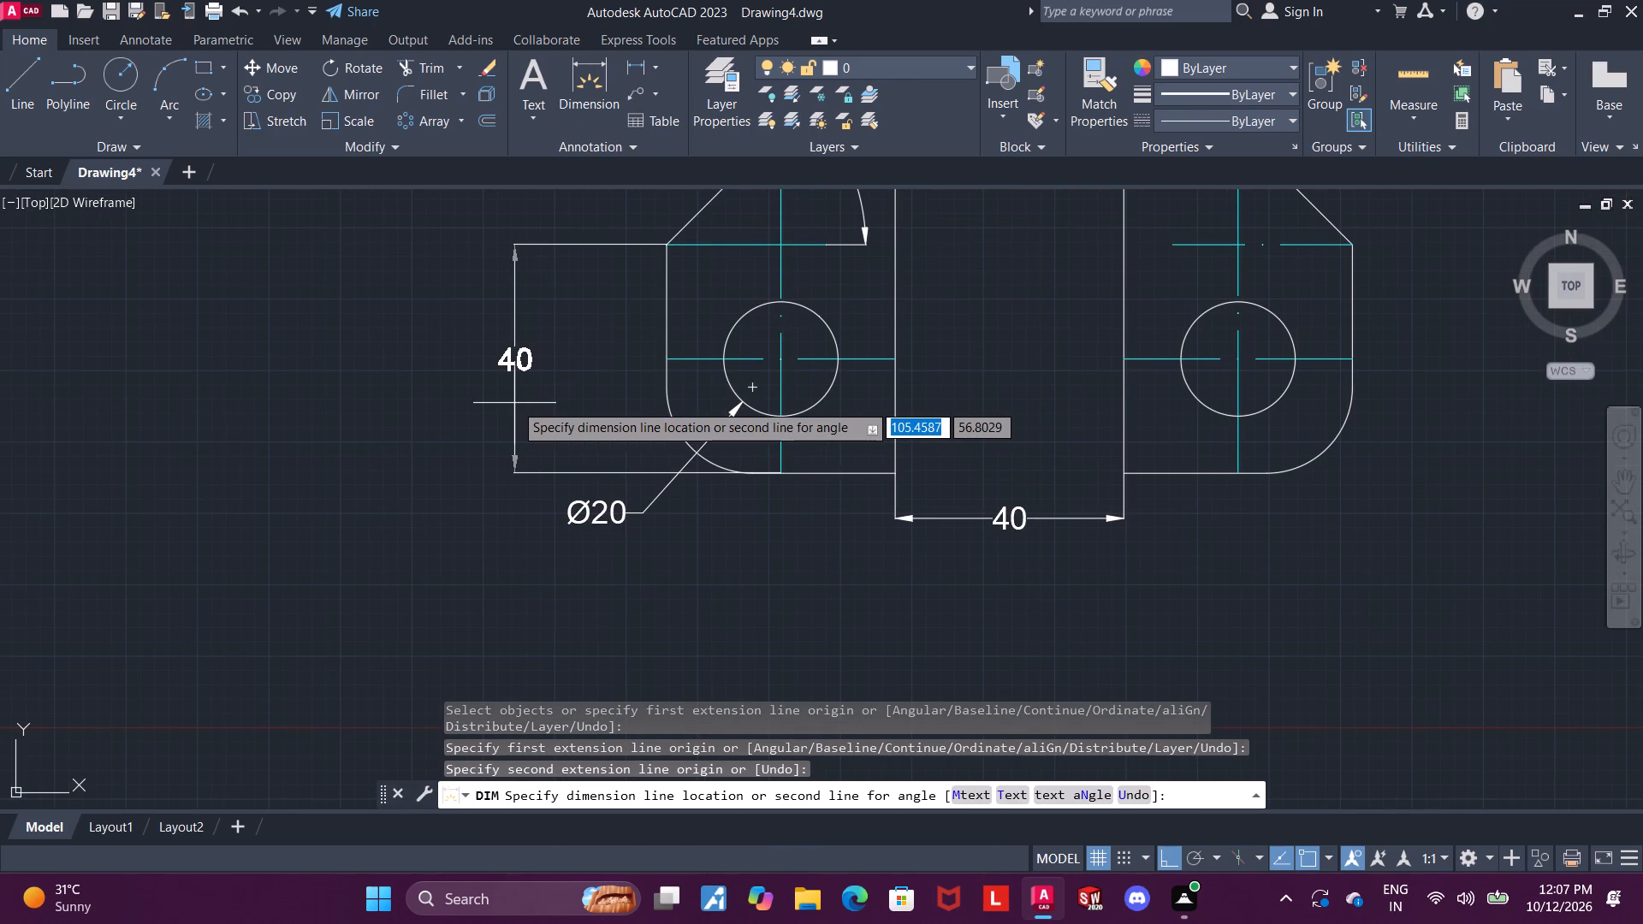
{"action": "left_click", "coordinate": [514, 403]}
{"action": "key", "text": "Escape"}
{"action": "key", "text": "Escape"}
Add a horizontal dimension between the lower ends of the two feet's vertical centre lines, placing it below the 40 dimension.
{"action": "left_click", "coordinate": [589, 70]}
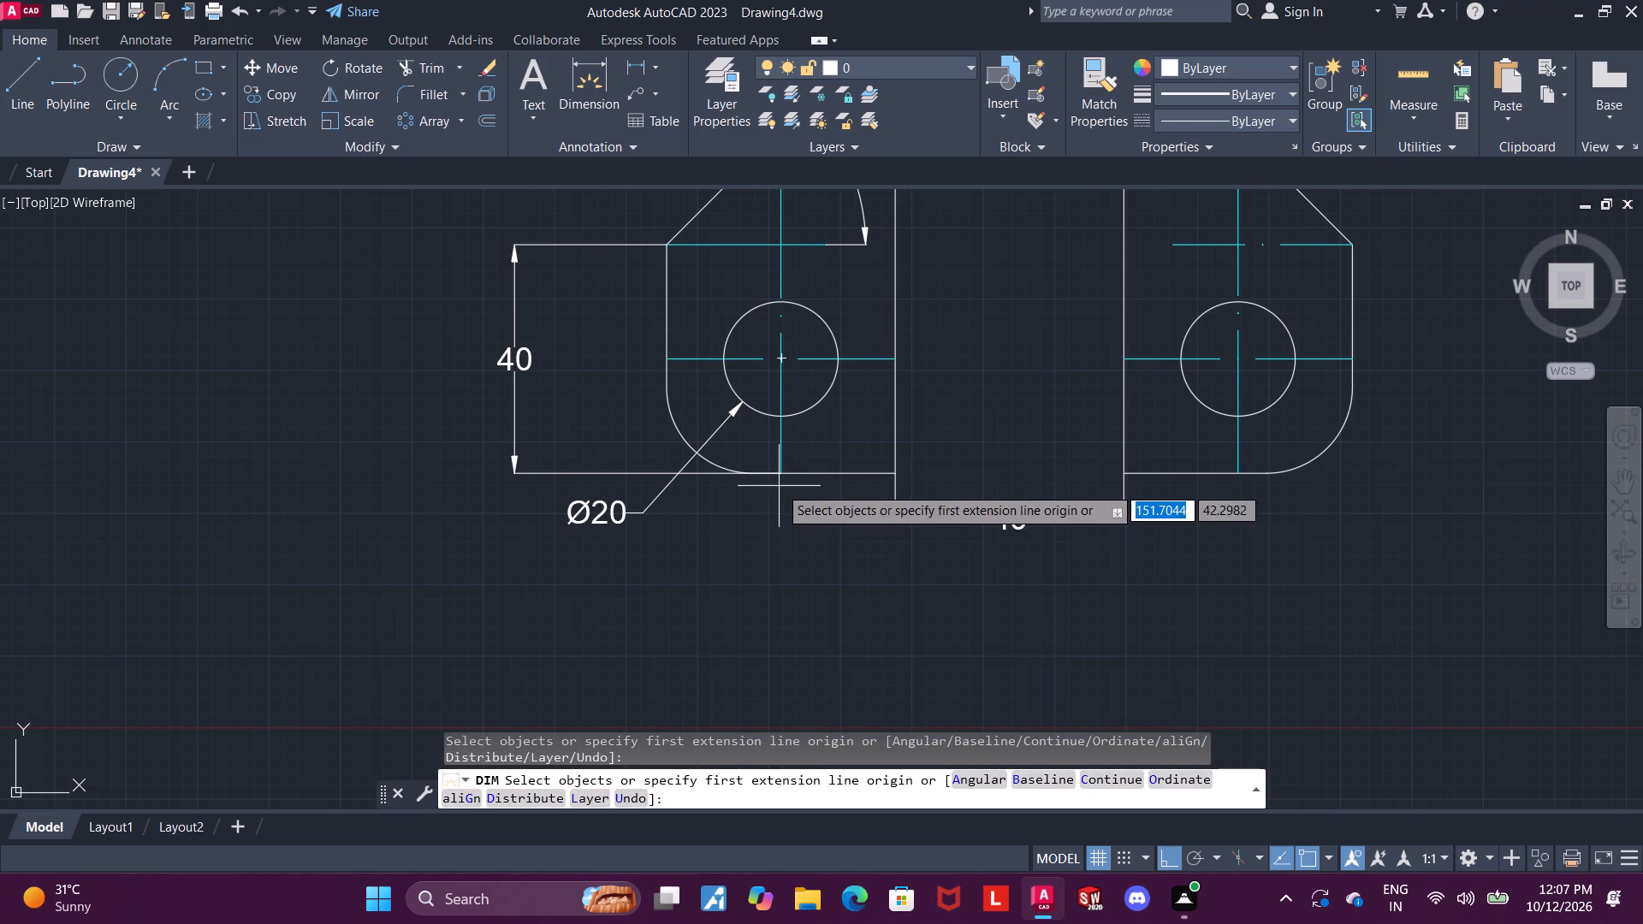
{"action": "left_click", "coordinate": [779, 476]}
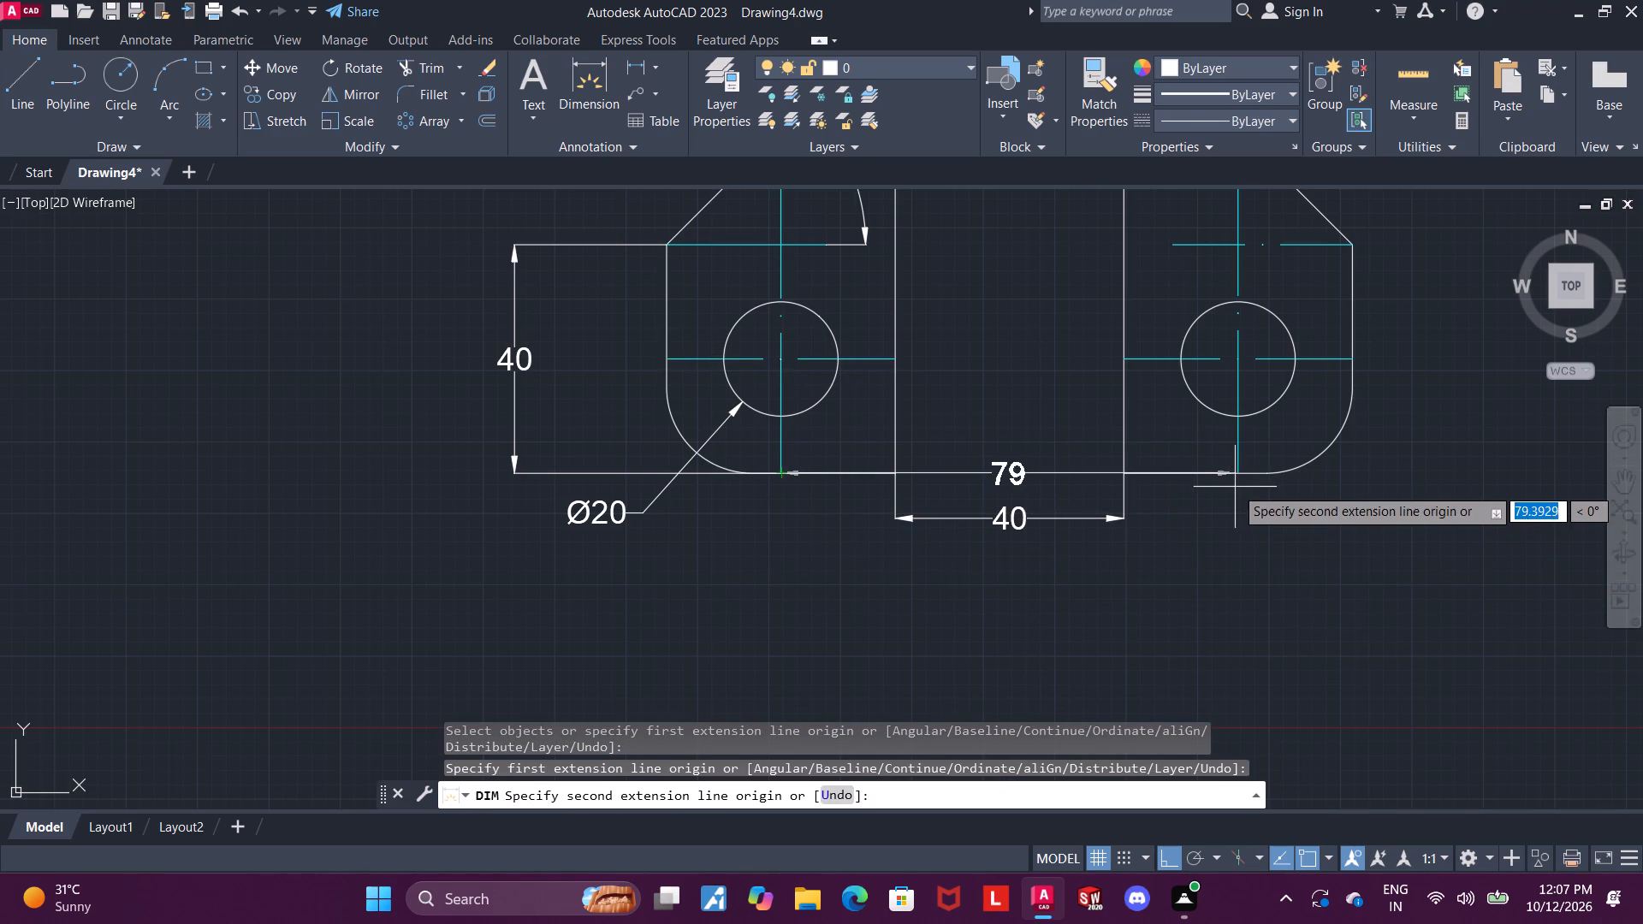
{"action": "left_click", "coordinate": [1239, 472]}
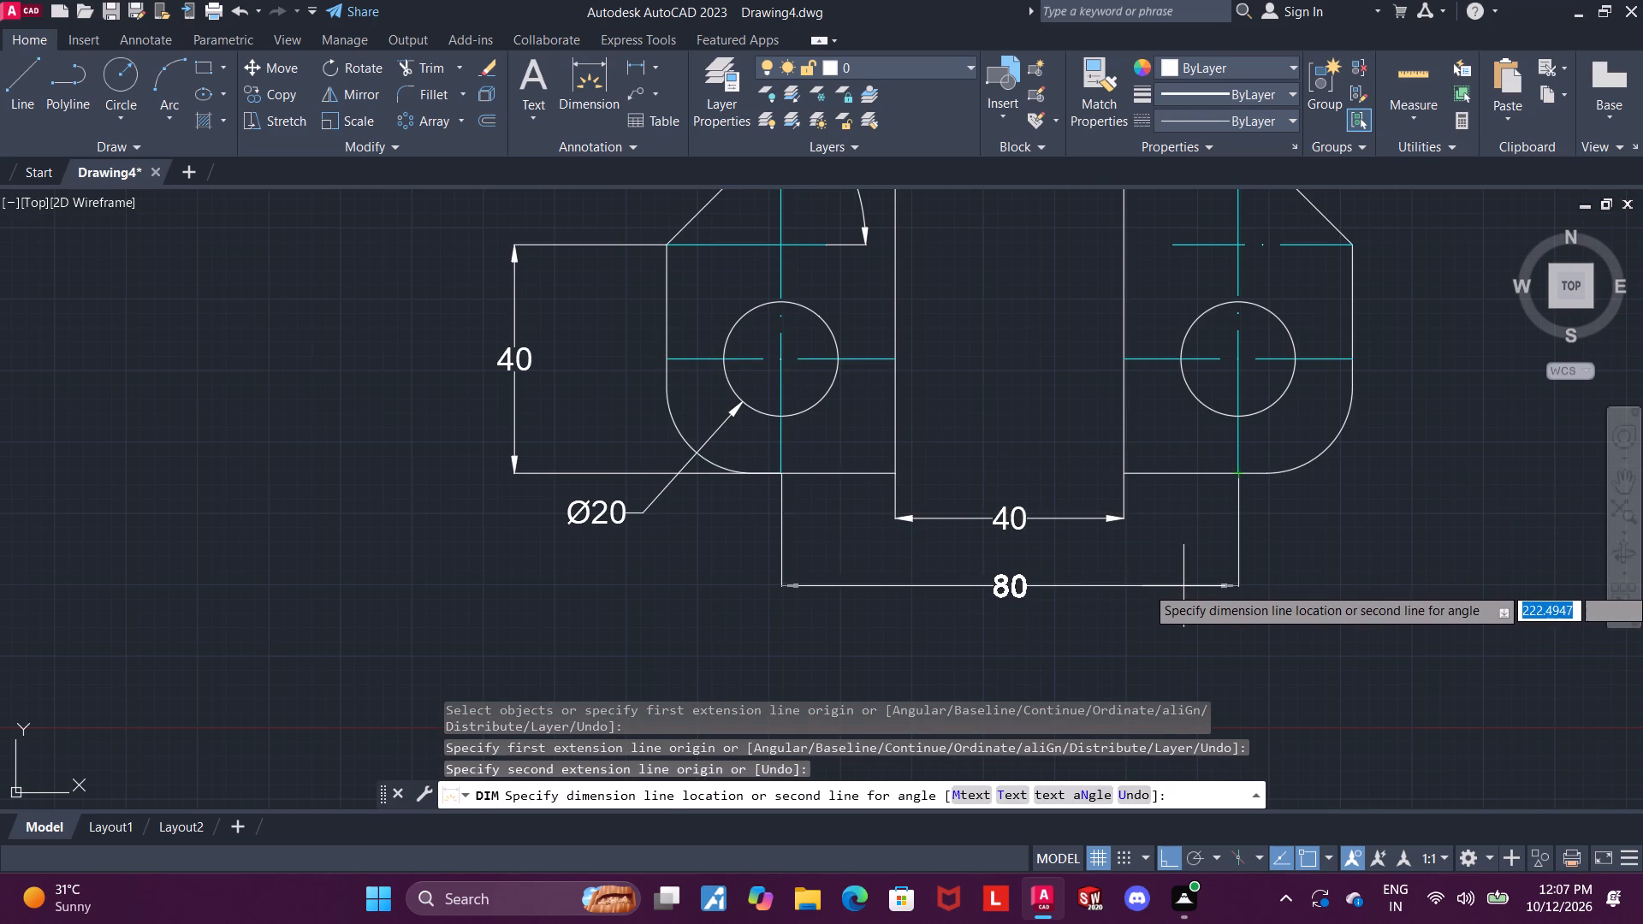
{"action": "left_click", "coordinate": [1183, 587]}
{"action": "key", "text": "Escape"}
Add a horizontal overall width dimension between the outer edges of the two feet, placing it below the 80 dimension.
{"action": "scroll", "coordinate": [1184, 587], "scroll_direction": "down", "scroll_amount": 2}
{"action": "middle_click_drag", "start_coordinate": [1196, 586], "coordinate": [1136, 430]}
{"action": "scroll", "coordinate": [1136, 439], "scroll_direction": "up", "scroll_amount": 1}
{"action": "key", "text": "Escape"}
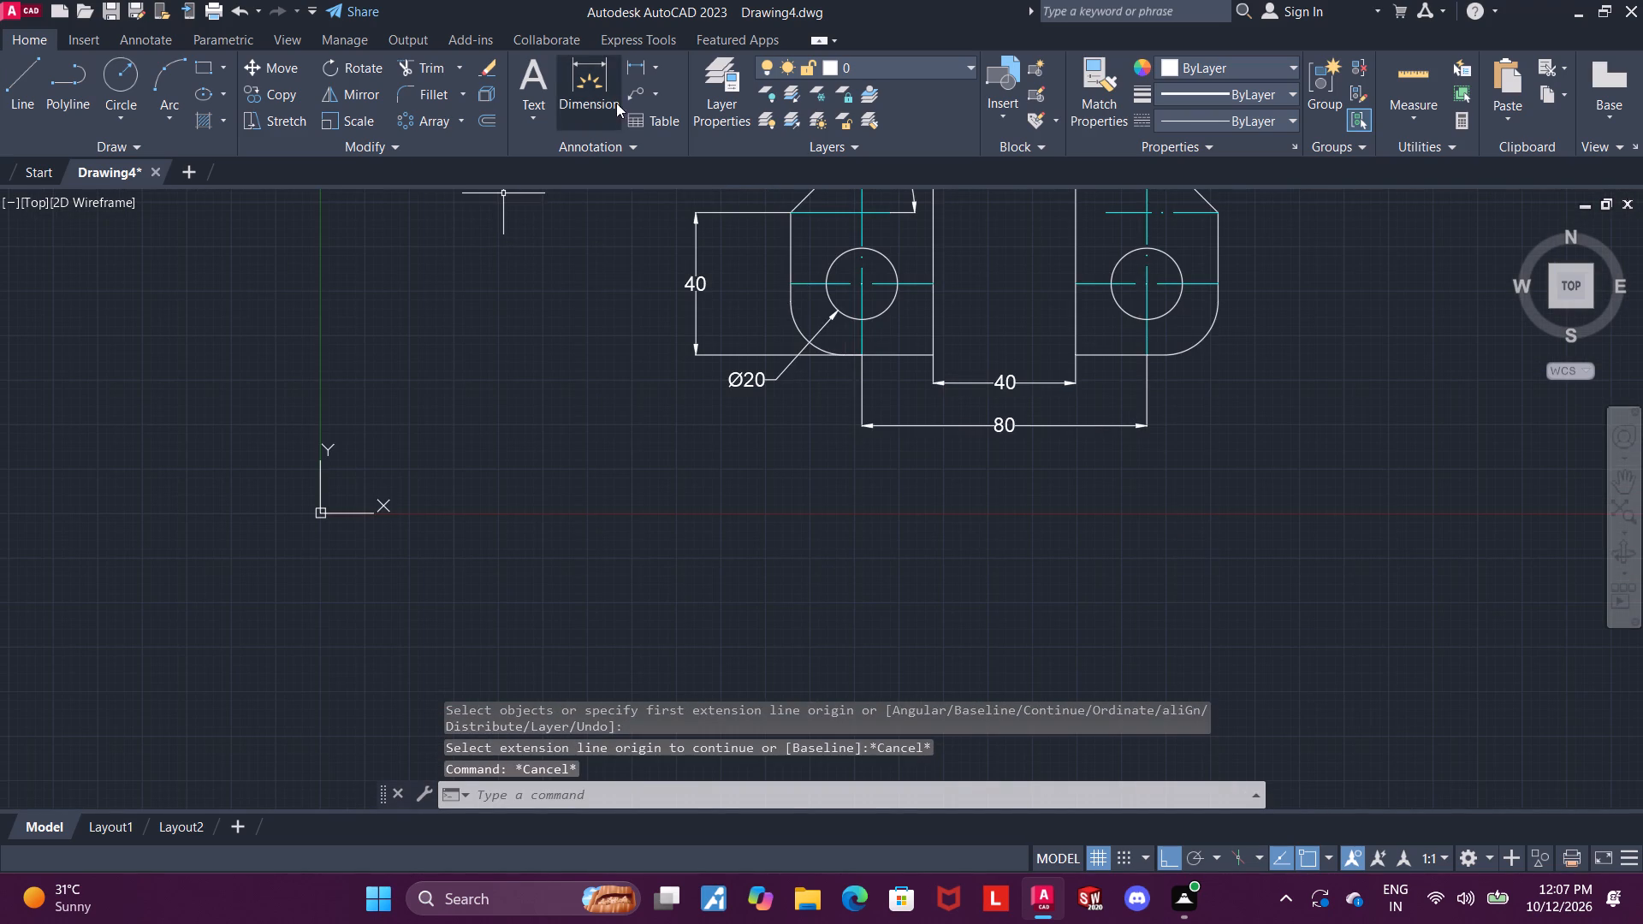
{"action": "left_click", "coordinate": [600, 85]}
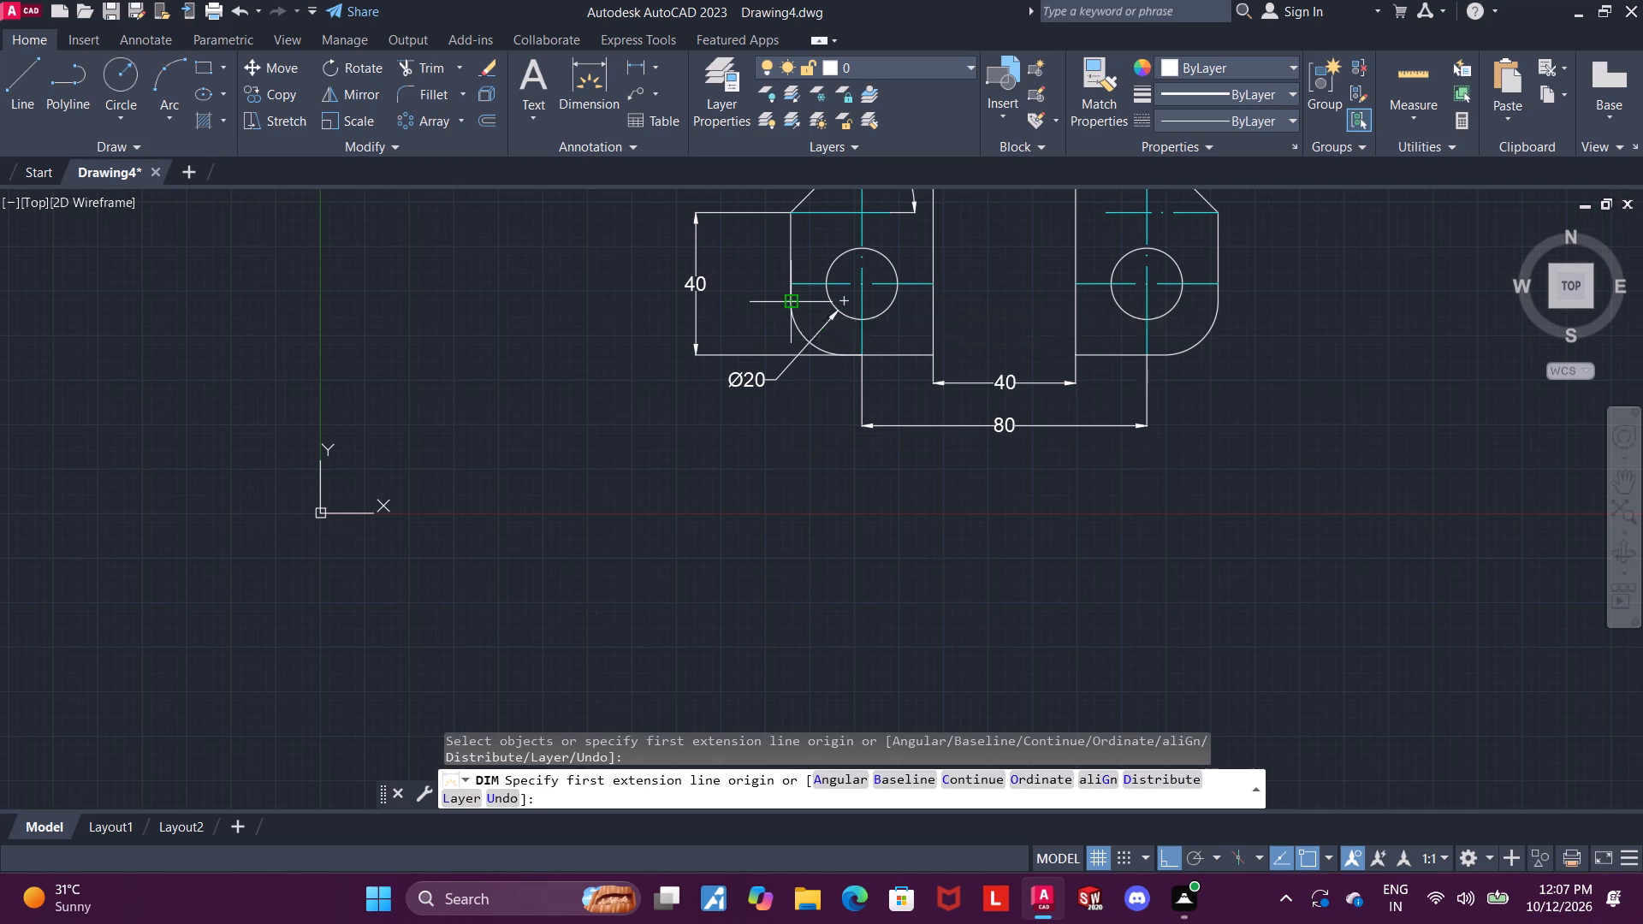
{"action": "left_click", "coordinate": [791, 301]}
{"action": "left_click", "coordinate": [1218, 303]}
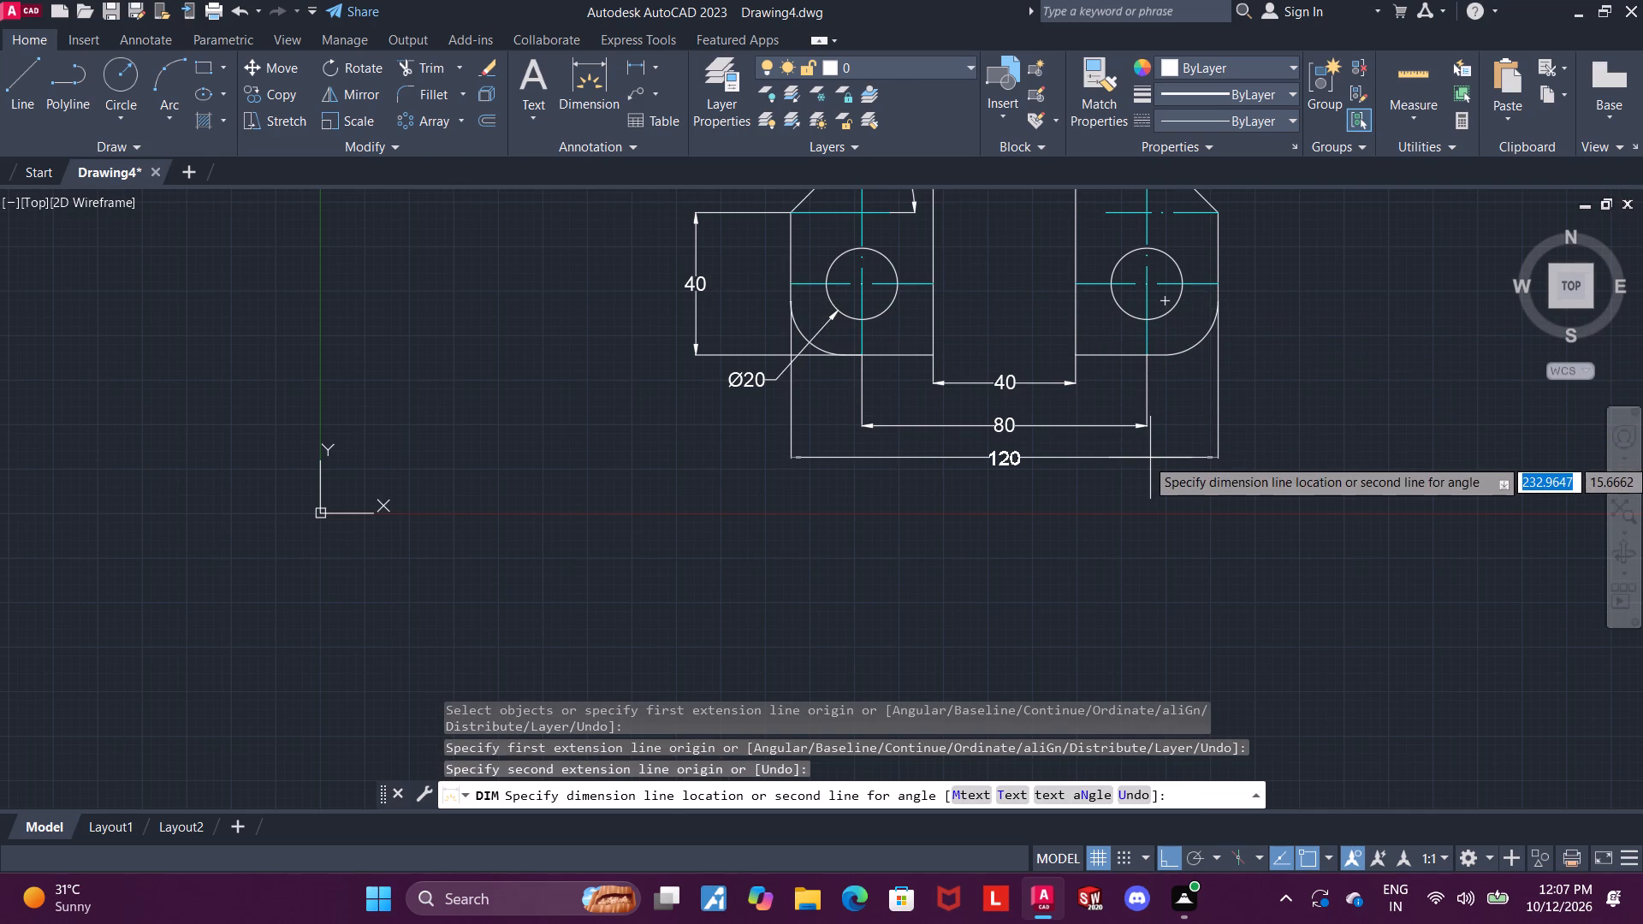
{"action": "left_click", "coordinate": [1148, 465]}
{"action": "key", "text": "Escape"}
Move the whole dimensioned profile diagonally up and away from the origin with ortho off, using the top edge's midpoint as base point.
{"action": "middle_click_drag", "start_coordinate": [1251, 403], "coordinate": [1246, 490]}
{"action": "scroll", "coordinate": [1245, 492], "scroll_direction": "down", "scroll_amount": 1}
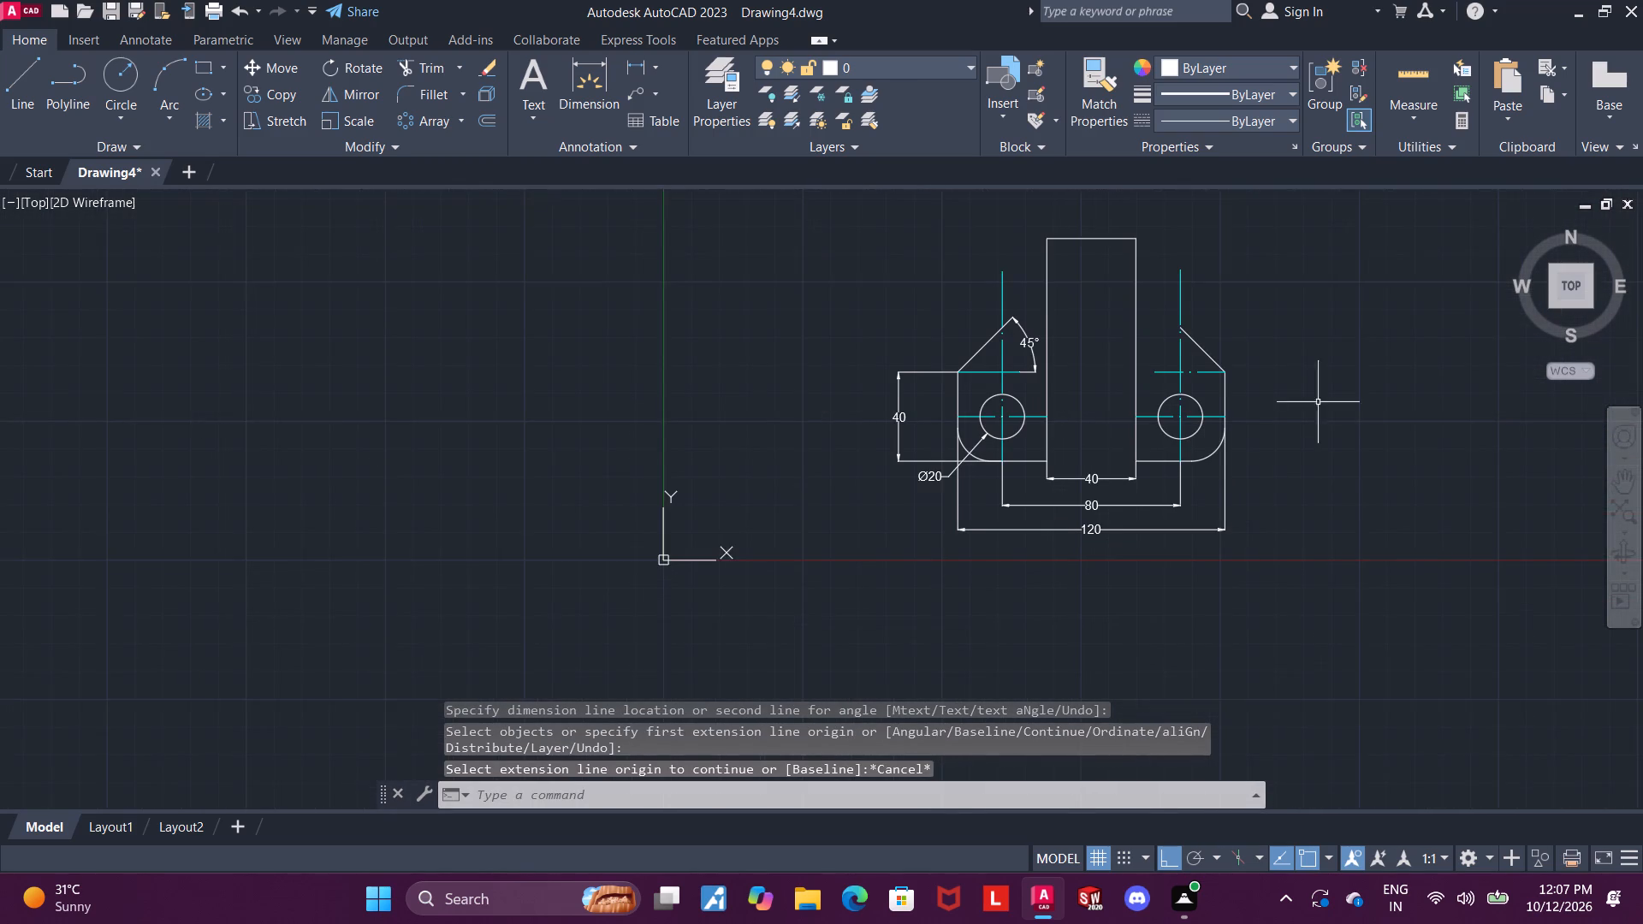
{"action": "middle_click_drag", "start_coordinate": [1319, 400], "coordinate": [1314, 416]}
{"action": "left_click", "coordinate": [1331, 205]}
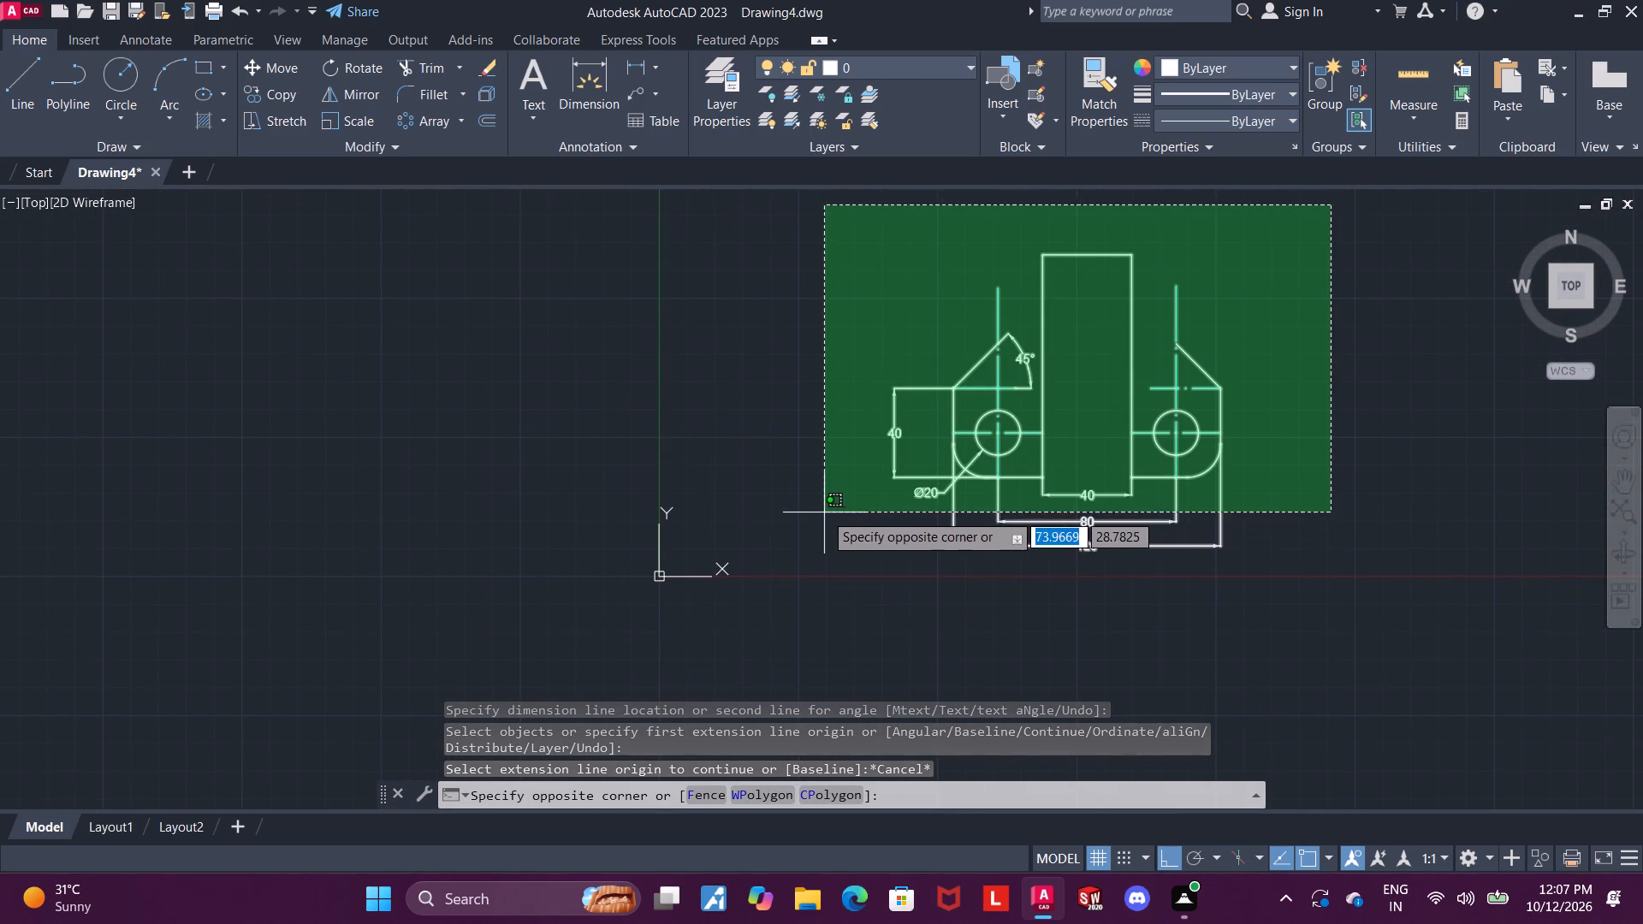
{"action": "left_click", "coordinate": [798, 530]}
{"action": "left_click", "coordinate": [1040, 363]}
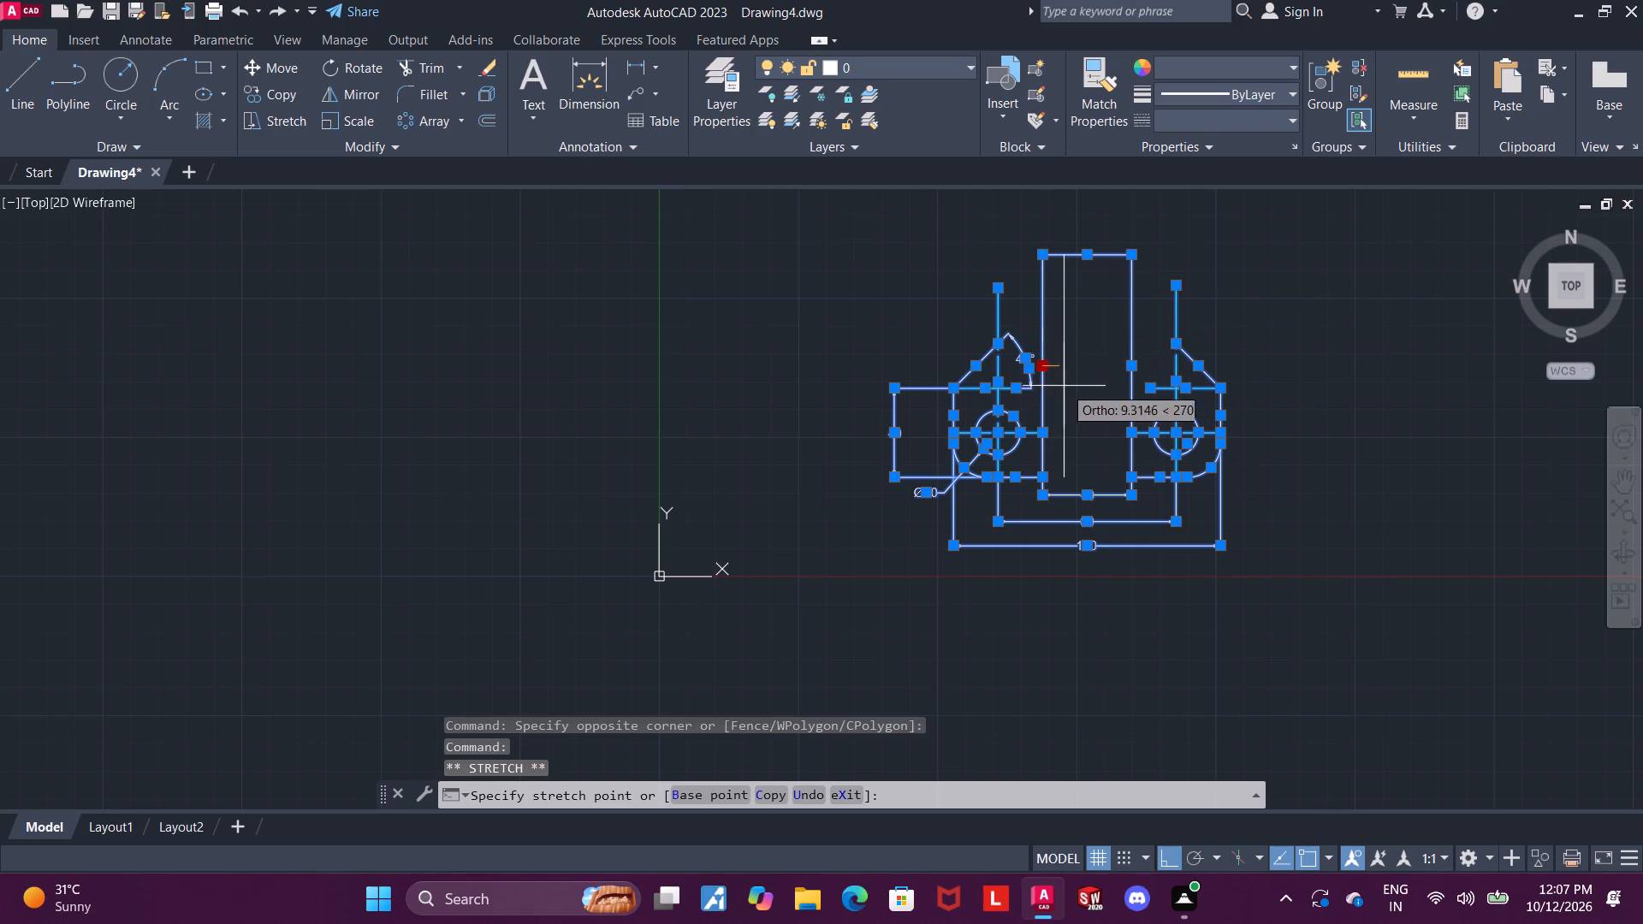
{"action": "key", "text": "Escape"}
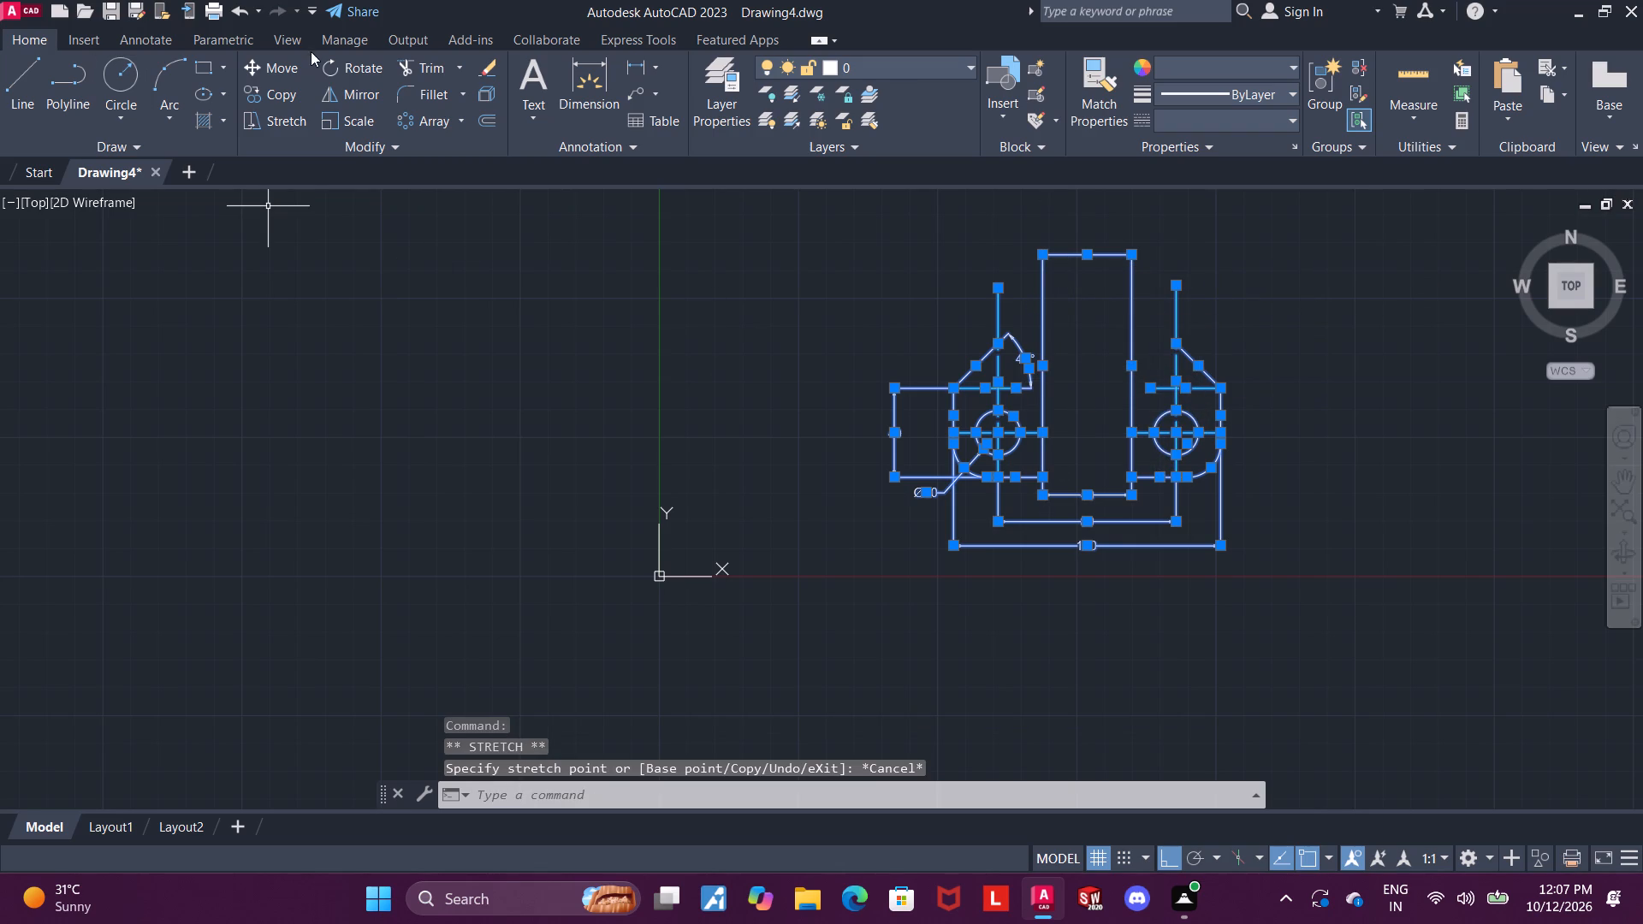
{"action": "left_click", "coordinate": [290, 73]}
{"action": "left_click", "coordinate": [1081, 253]}
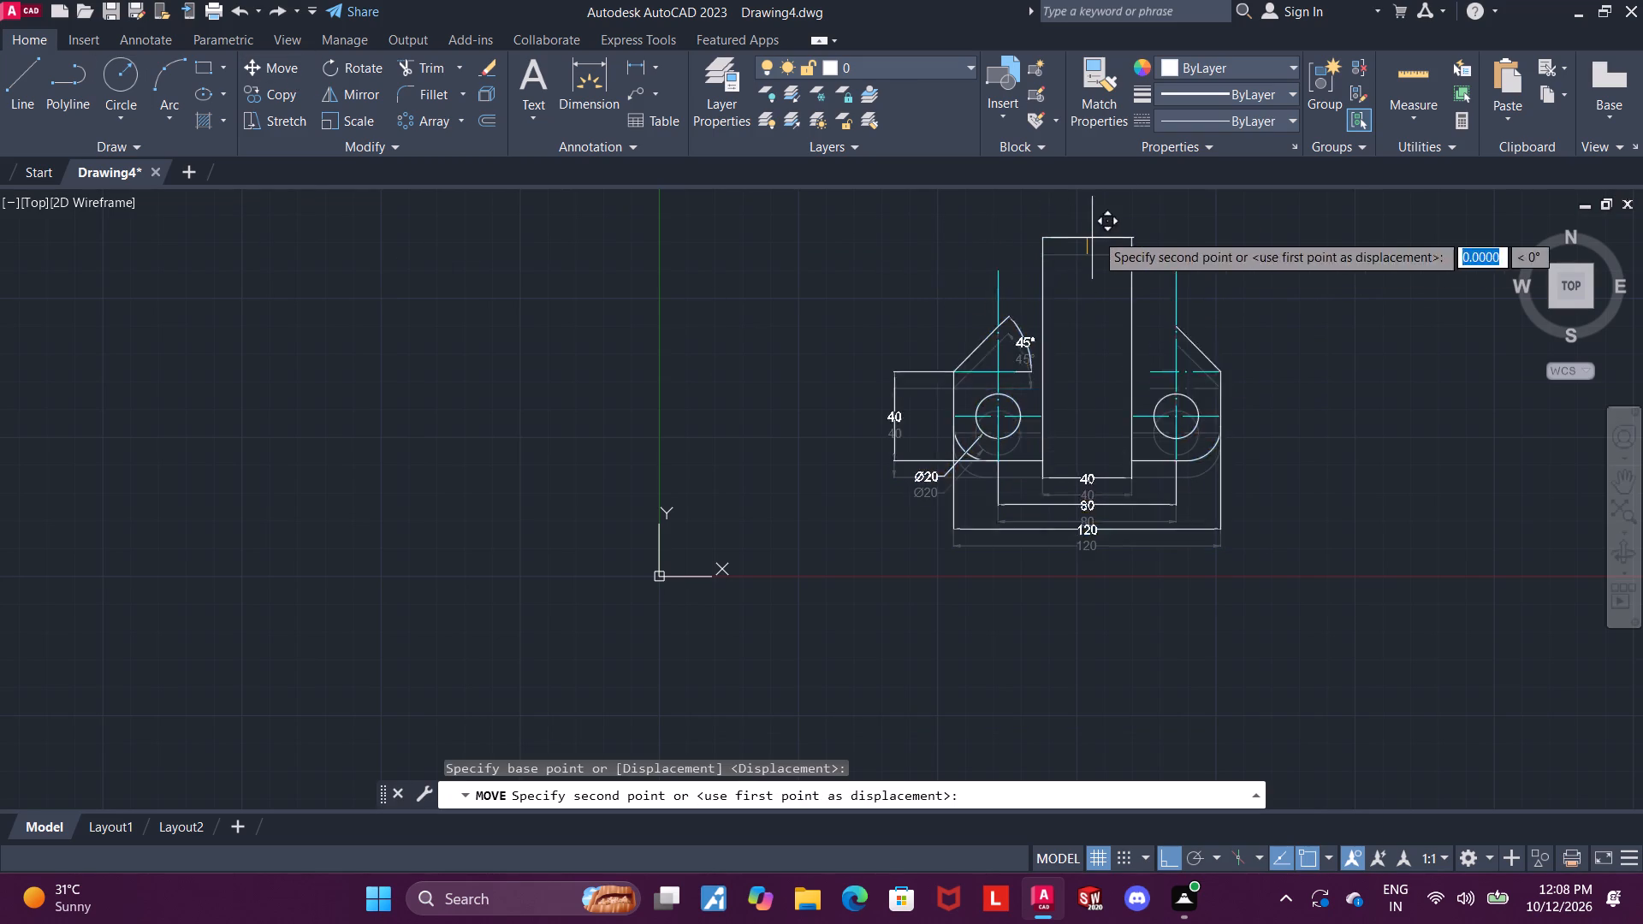
{"action": "scroll", "coordinate": [1166, 209], "scroll_direction": "down", "scroll_amount": 2}
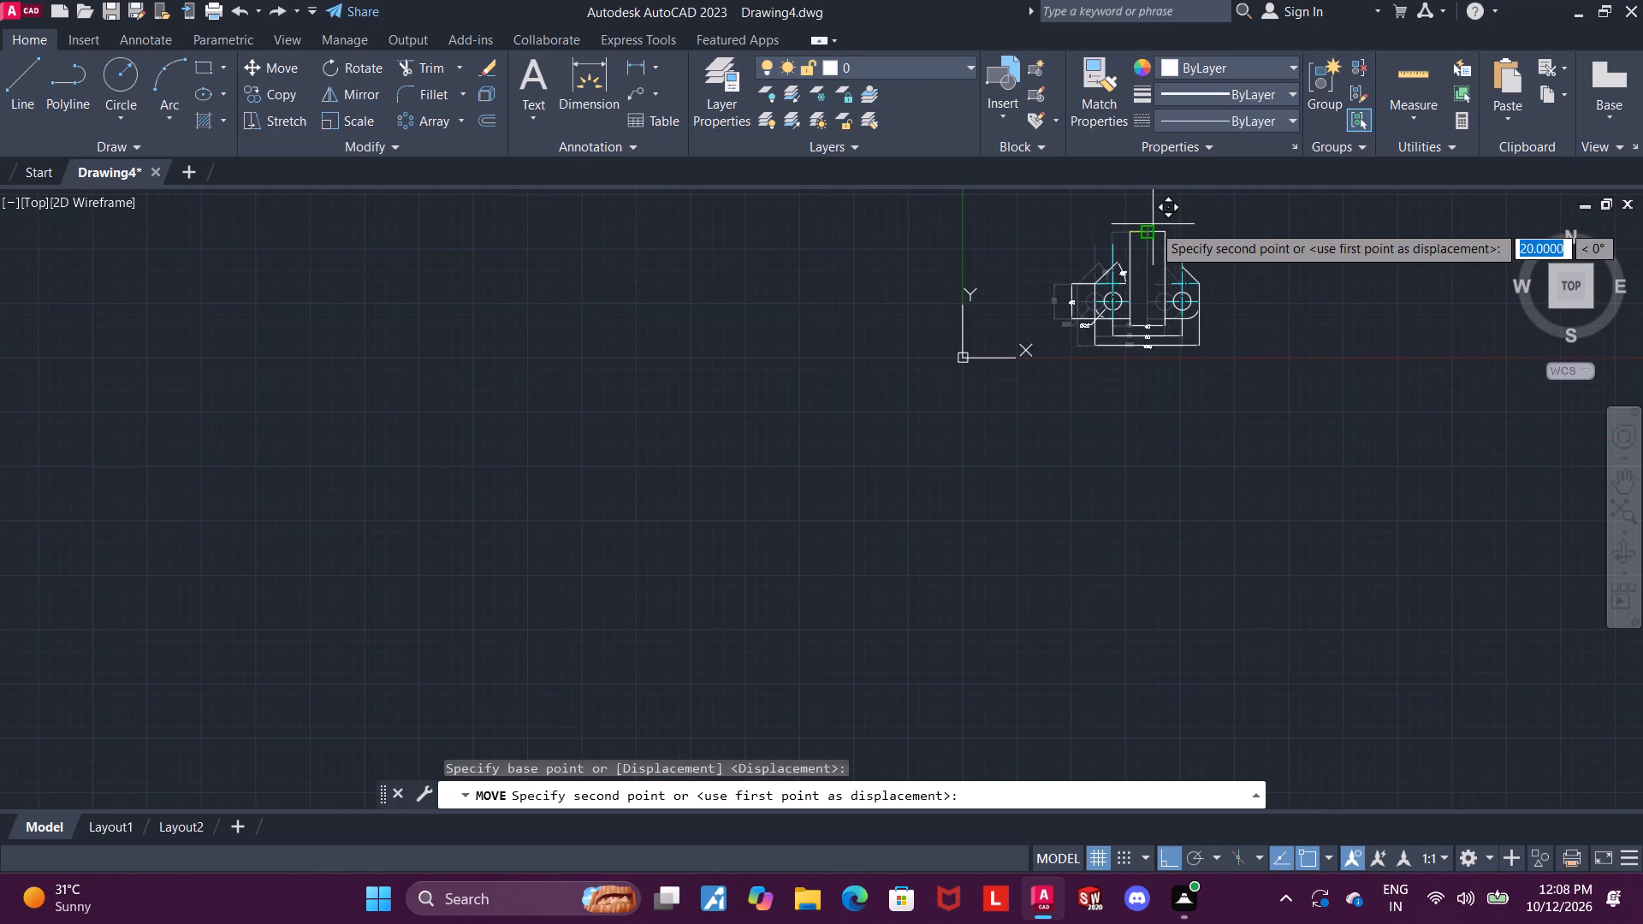
{"action": "key", "text": "F8"}
{"action": "left_click", "coordinate": [1179, 199]}
Move the whole dimensioned profile again, about 228 units at 45°, using the top edge's midpoint as base point.
{"action": "scroll", "coordinate": [1179, 199], "scroll_direction": "down", "scroll_amount": 1}
{"action": "middle_click_drag", "start_coordinate": [1267, 258], "coordinate": [1238, 382]}
{"action": "scroll", "coordinate": [1184, 381], "scroll_direction": "up", "scroll_amount": 2}
{"action": "middle_click_drag", "start_coordinate": [1257, 314], "coordinate": [1251, 371]}
{"action": "scroll", "coordinate": [1106, 342], "scroll_direction": "up", "scroll_amount": 1}
{"action": "scroll", "coordinate": [1136, 348], "scroll_direction": "down", "scroll_amount": 1}
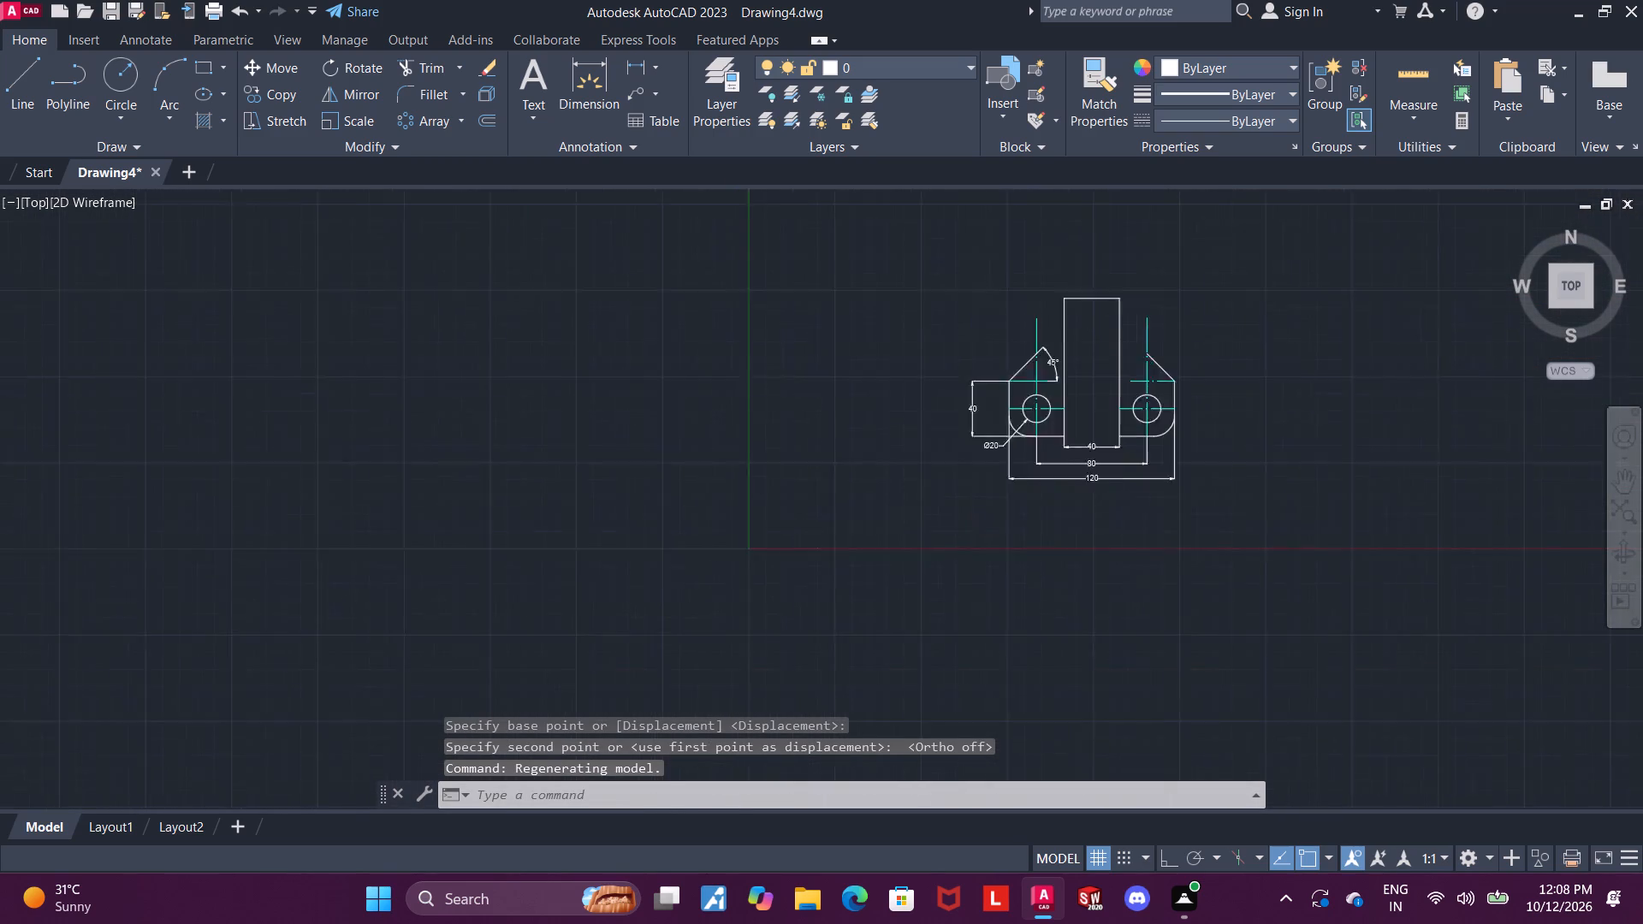
{"action": "scroll", "coordinate": [1136, 348], "scroll_direction": "down", "scroll_amount": 1}
{"action": "middle_click_drag", "start_coordinate": [1224, 400], "coordinate": [1196, 445]}
{"action": "left_click", "coordinate": [1270, 258]}
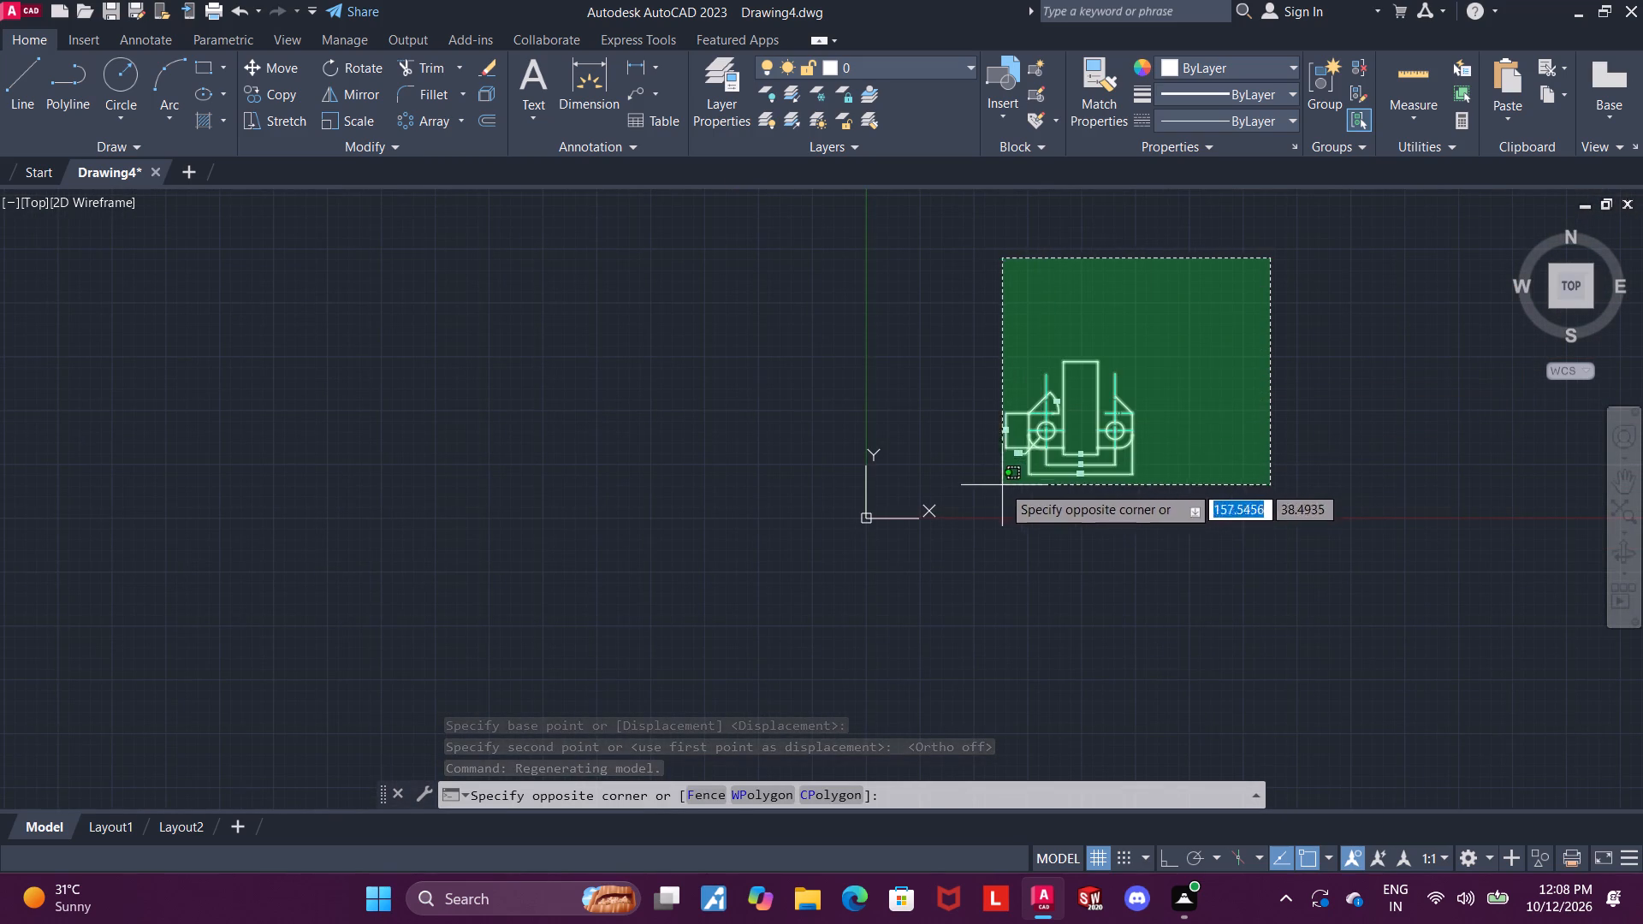
{"action": "left_click", "coordinate": [993, 494]}
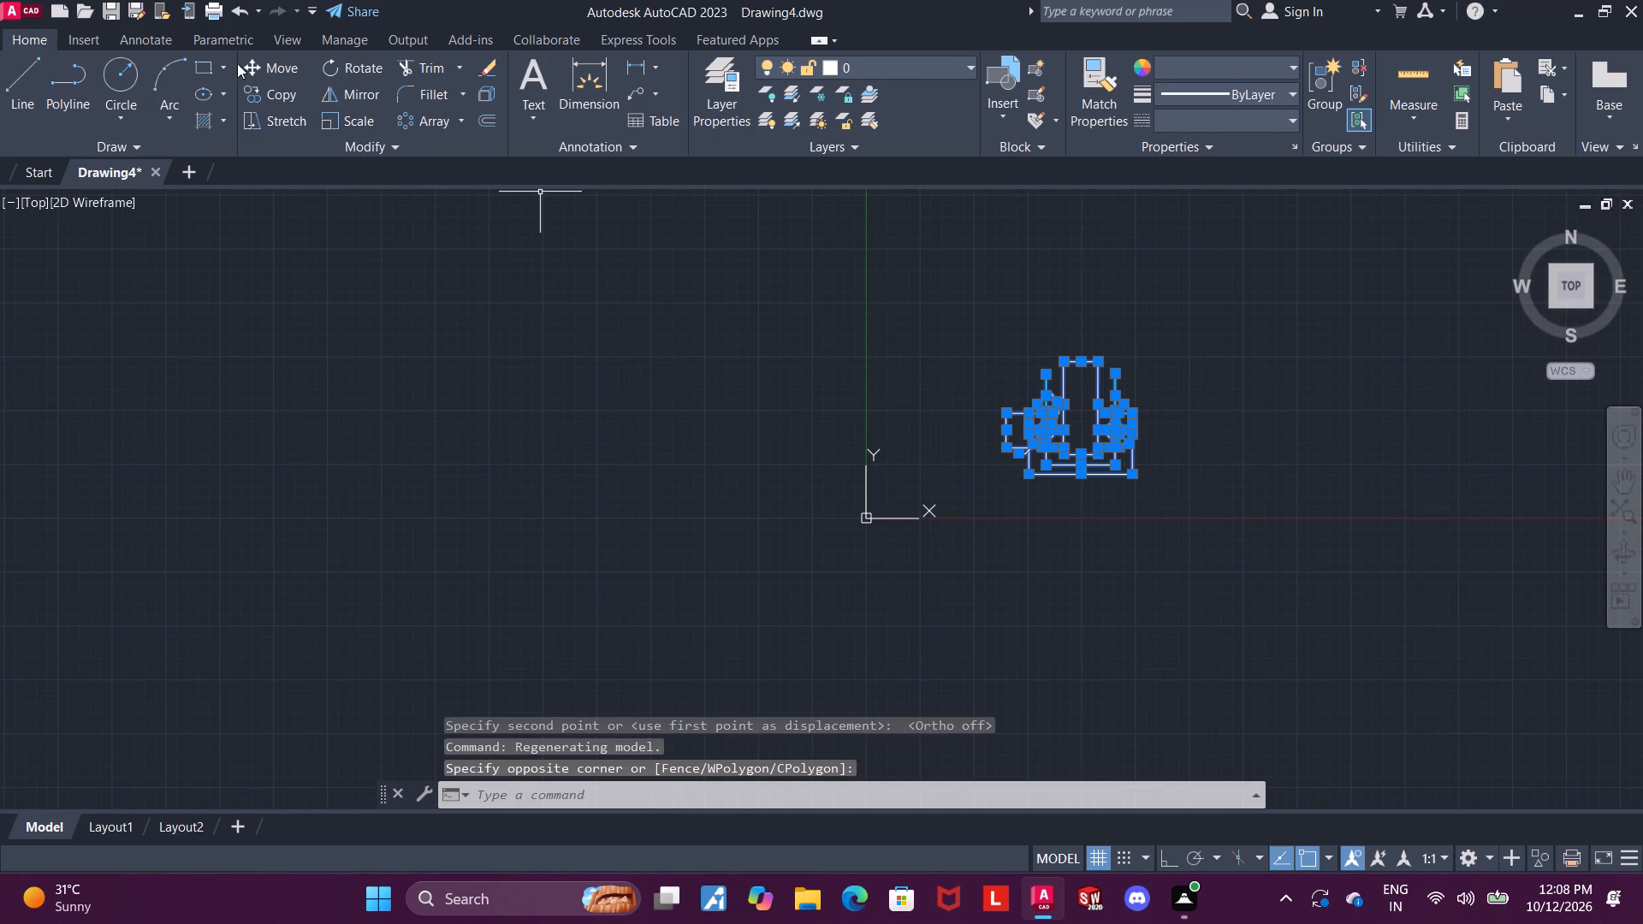
{"action": "left_click", "coordinate": [259, 63]}
{"action": "left_click", "coordinate": [1081, 367]}
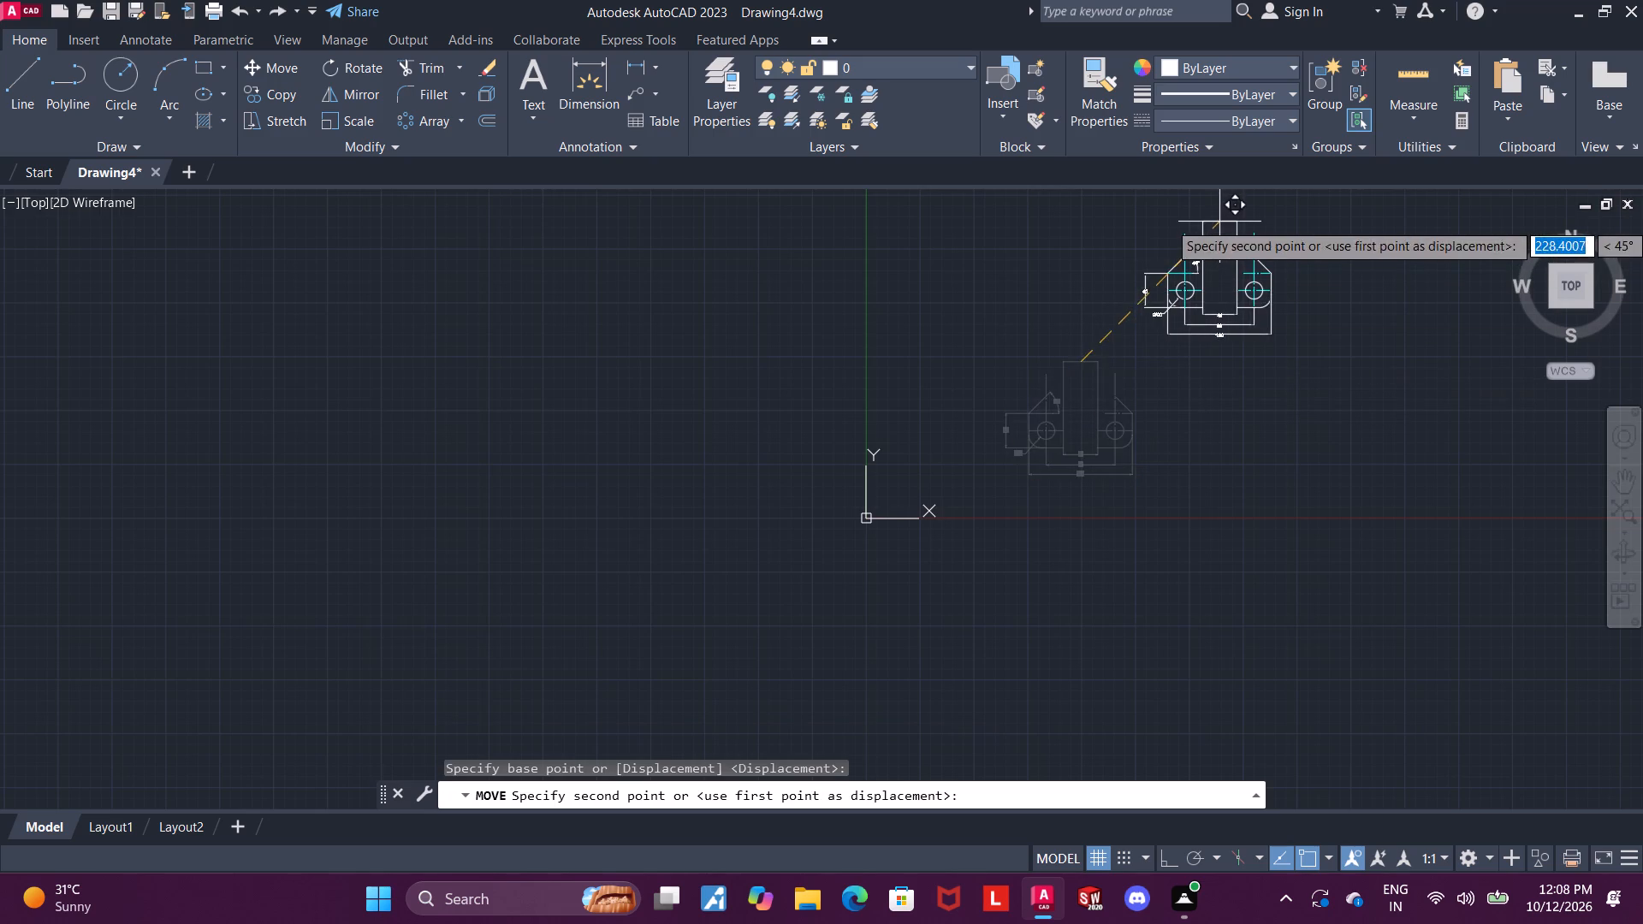
{"action": "left_click", "coordinate": [1217, 224]}
{"action": "scroll", "coordinate": [1202, 265], "scroll_direction": "down", "scroll_amount": 2}
{"action": "middle_click_drag", "start_coordinate": [1232, 307], "coordinate": [1223, 345]}
{"action": "scroll", "coordinate": [1207, 299], "scroll_direction": "up", "scroll_amount": 5}
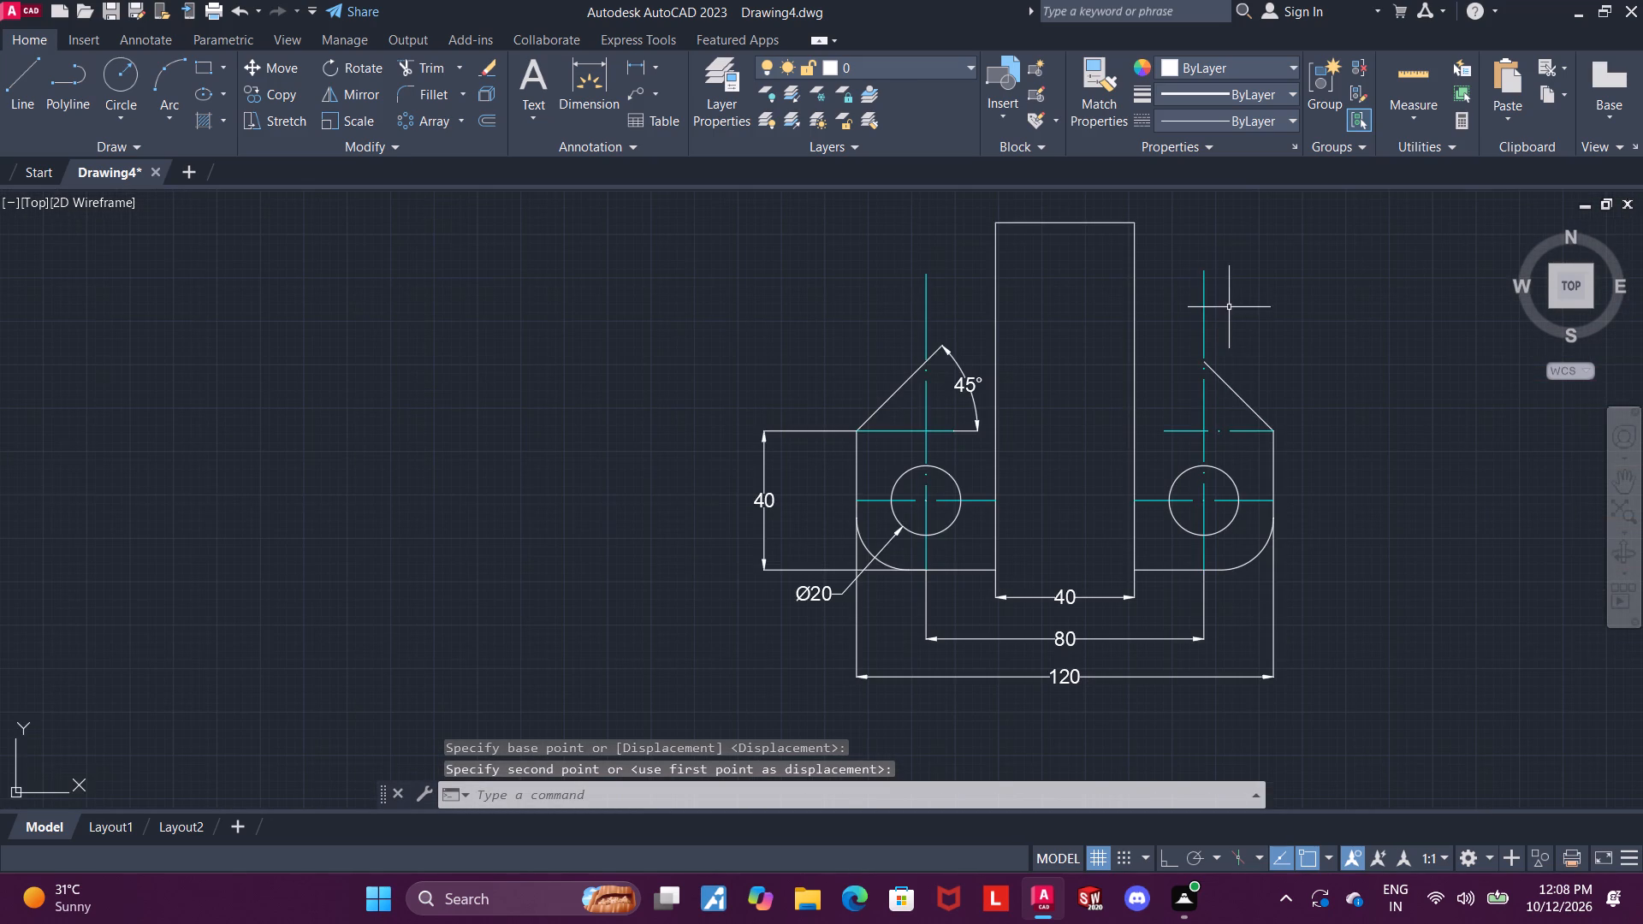
{"action": "key", "text": "Escape"}
{"action": "key", "text": "Escape"}
{"action": "key", "text": "Escape"}
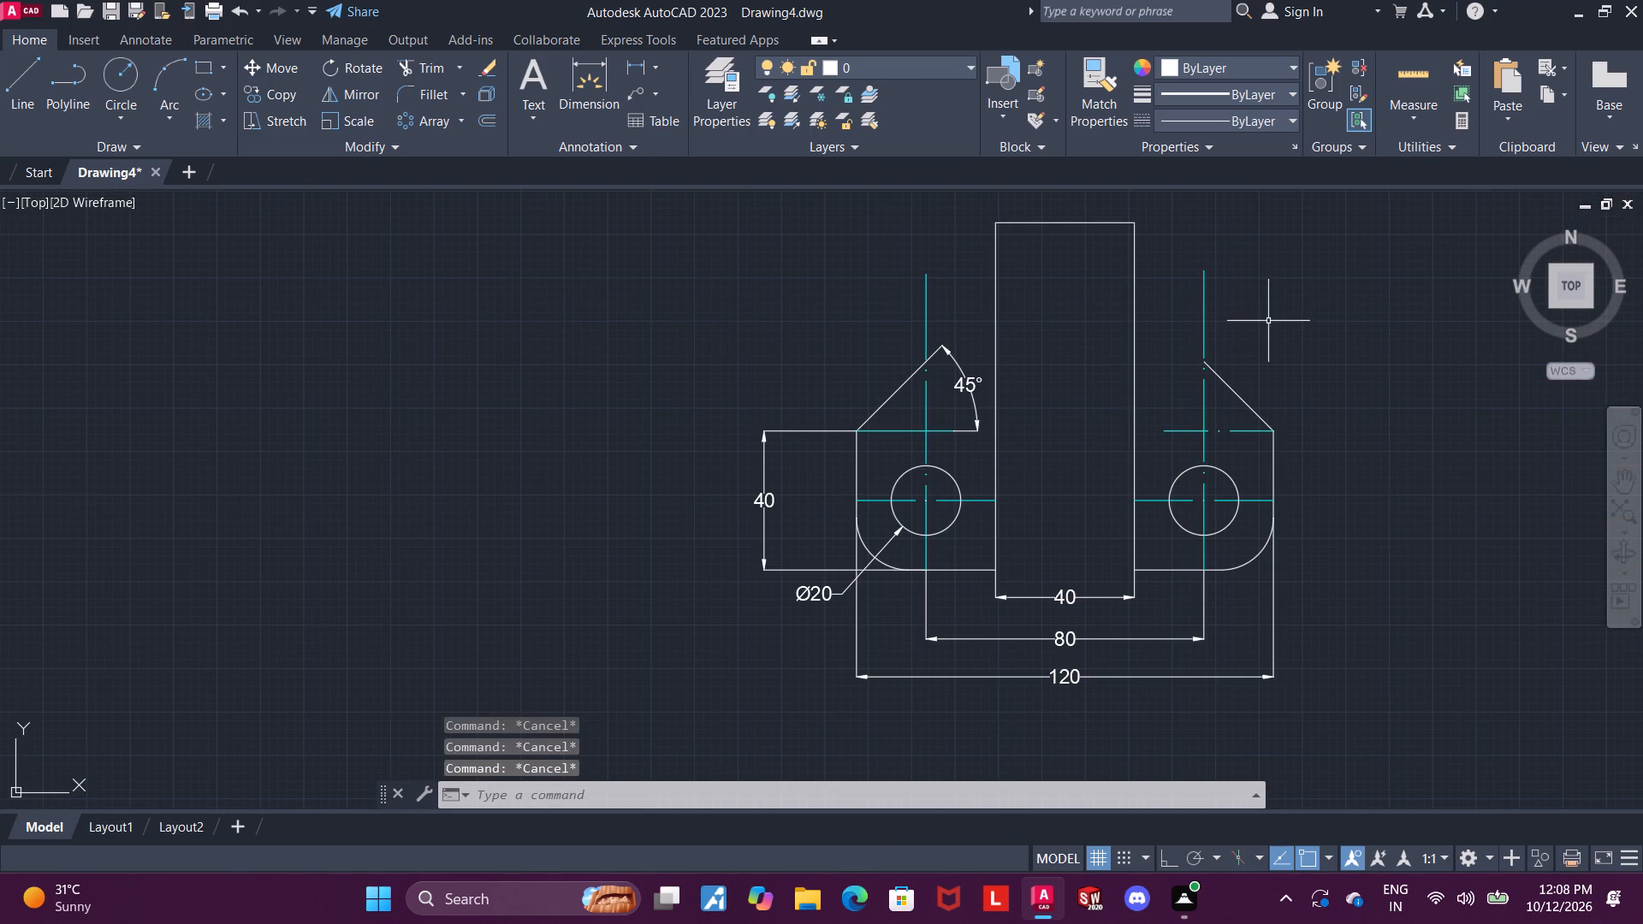
Reposition the 45° dimension so its text sits inside the angle between the left sloped line and the horizontal centre line.
{"action": "scroll", "coordinate": [1226, 343], "scroll_direction": "up", "scroll_amount": 1}
{"action": "key", "text": "Escape"}
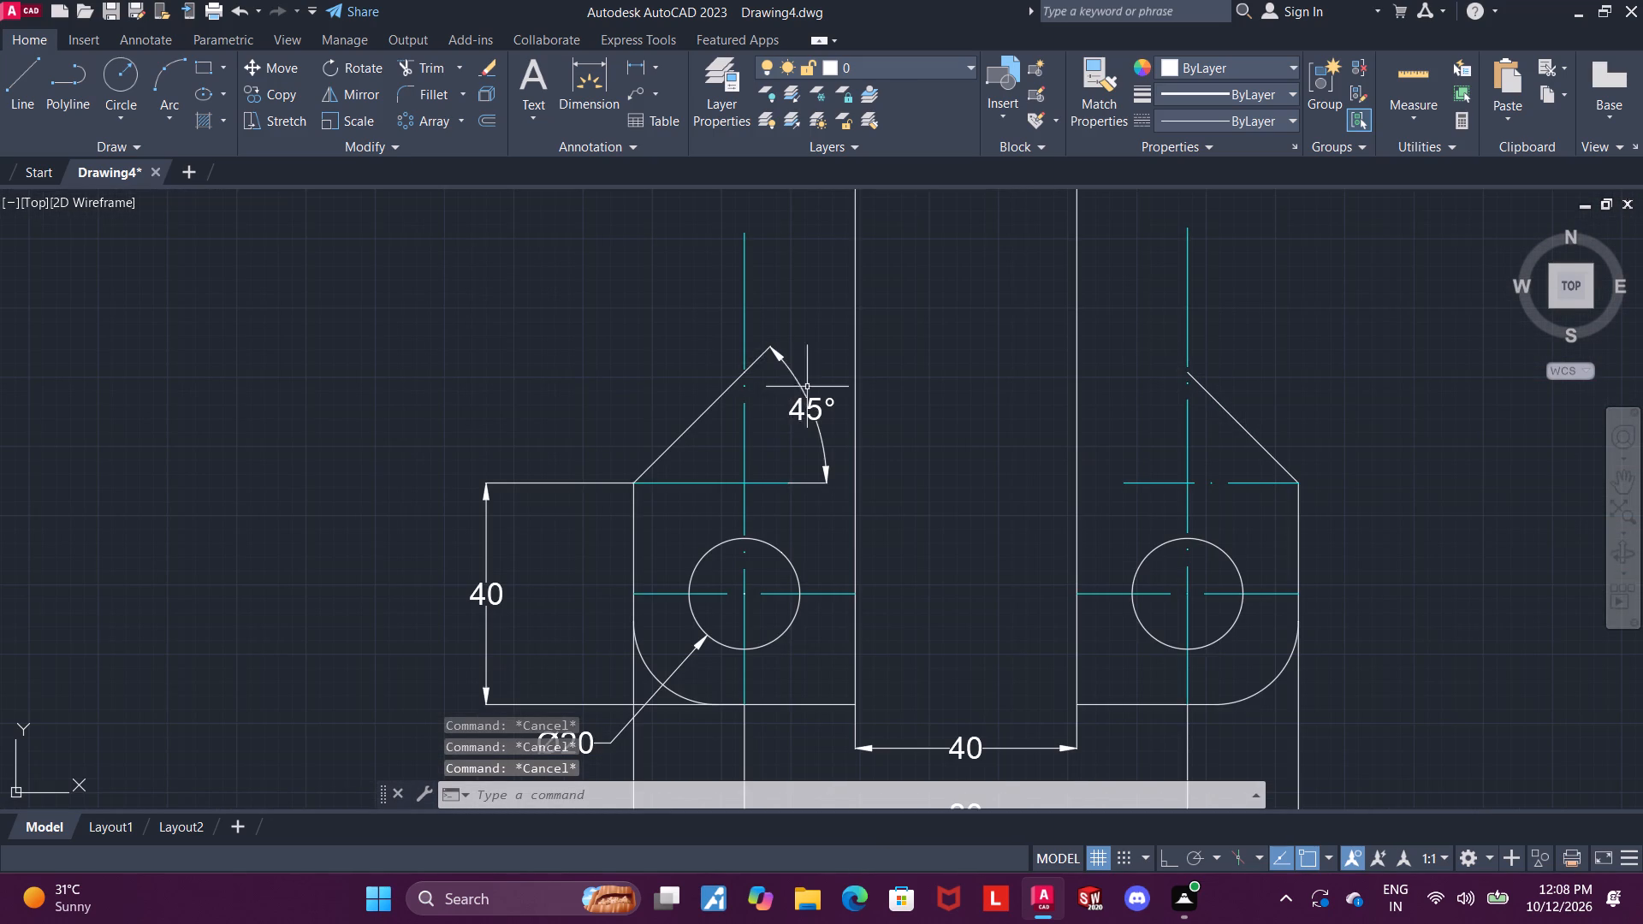
{"action": "left_click", "coordinate": [807, 396]}
{"action": "left_click", "coordinate": [811, 410]}
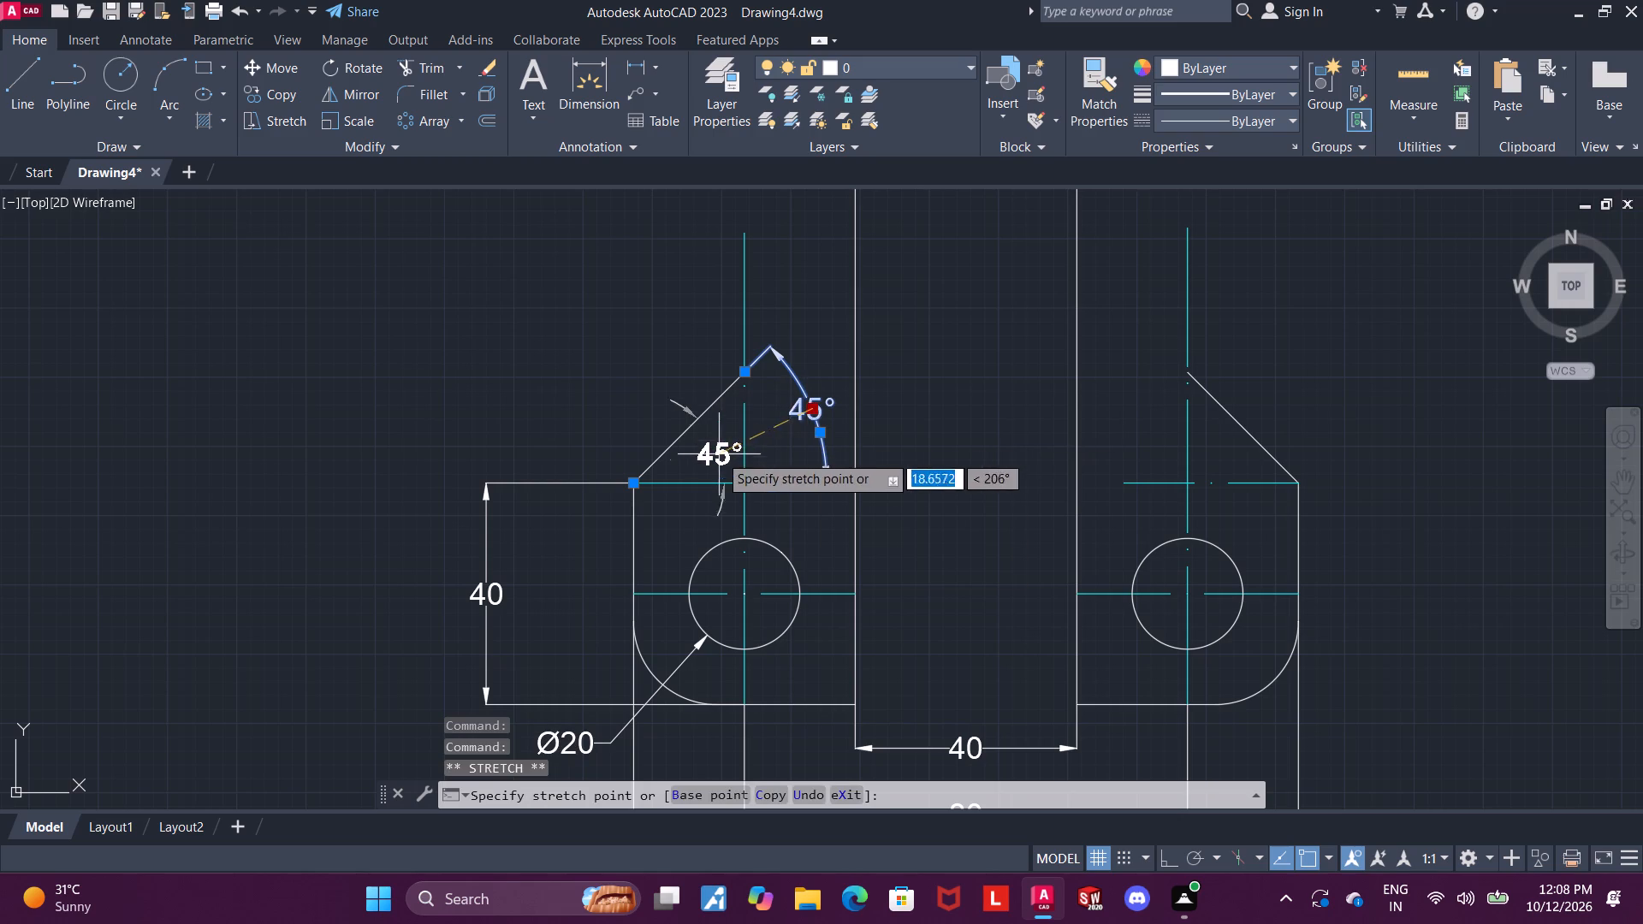
{"action": "left_click", "coordinate": [710, 456]}
{"action": "key", "text": "Escape"}
{"action": "key", "text": "Escape"}
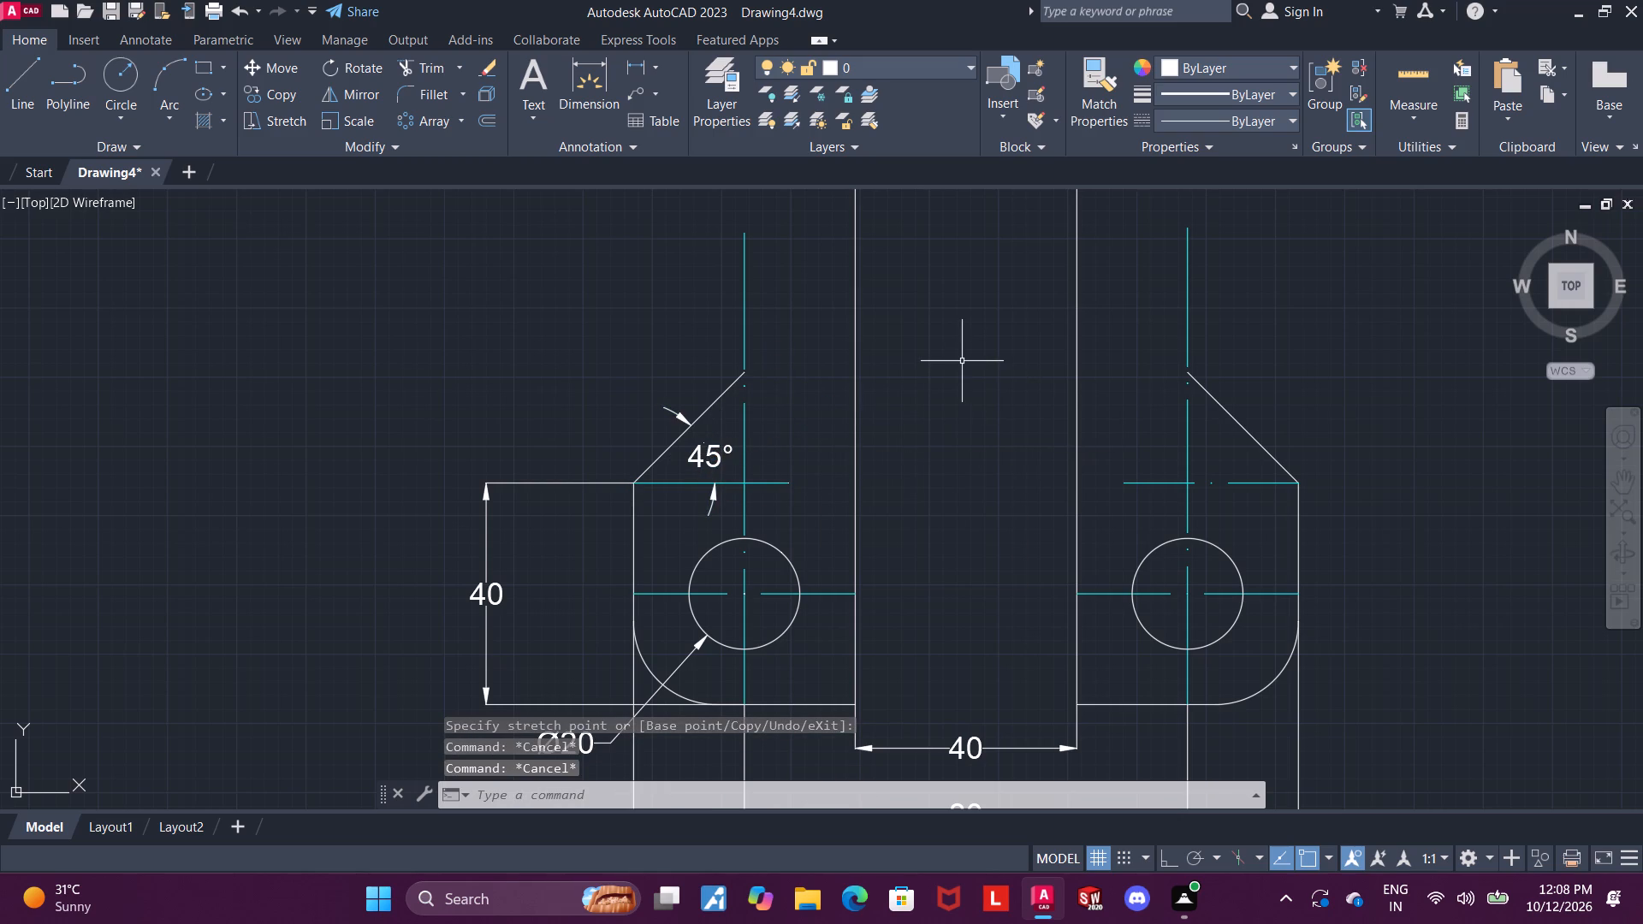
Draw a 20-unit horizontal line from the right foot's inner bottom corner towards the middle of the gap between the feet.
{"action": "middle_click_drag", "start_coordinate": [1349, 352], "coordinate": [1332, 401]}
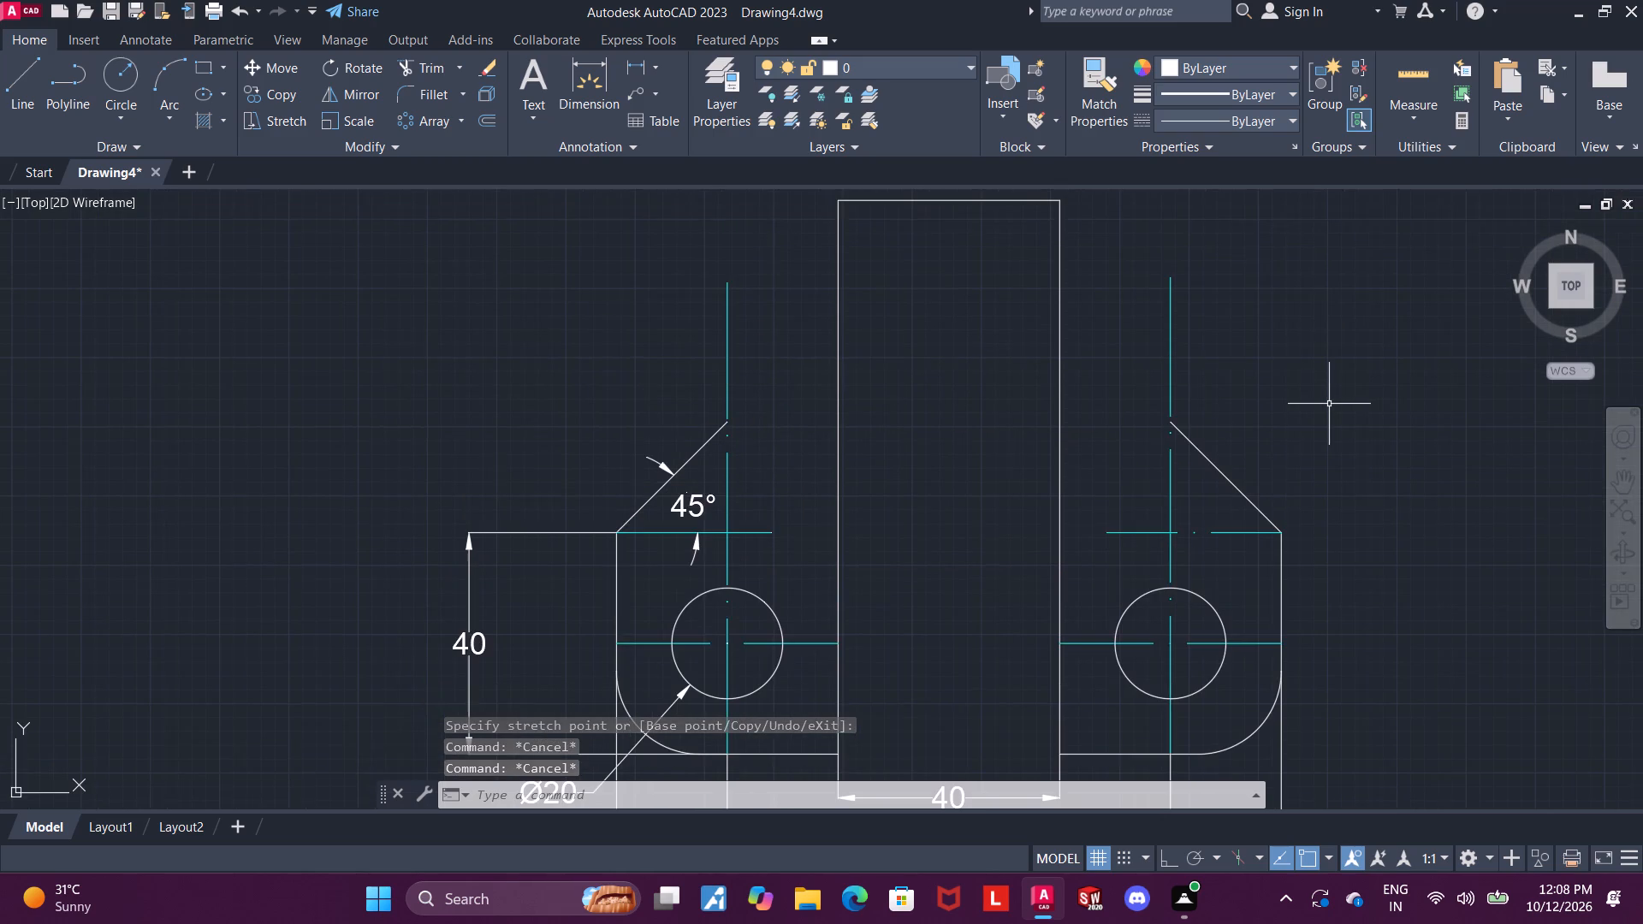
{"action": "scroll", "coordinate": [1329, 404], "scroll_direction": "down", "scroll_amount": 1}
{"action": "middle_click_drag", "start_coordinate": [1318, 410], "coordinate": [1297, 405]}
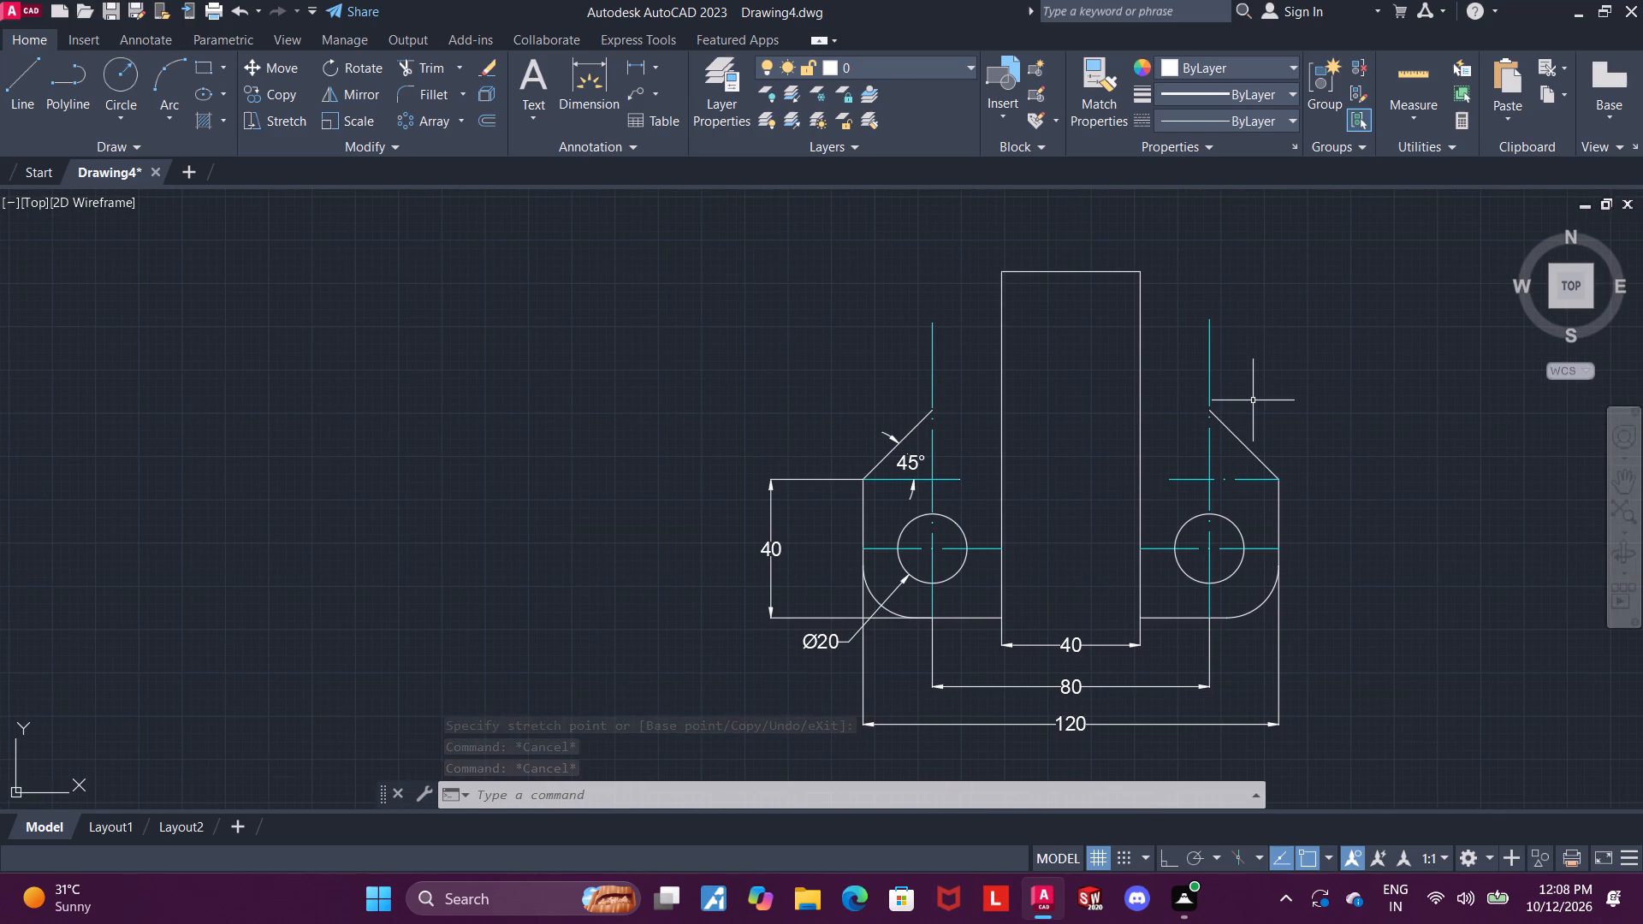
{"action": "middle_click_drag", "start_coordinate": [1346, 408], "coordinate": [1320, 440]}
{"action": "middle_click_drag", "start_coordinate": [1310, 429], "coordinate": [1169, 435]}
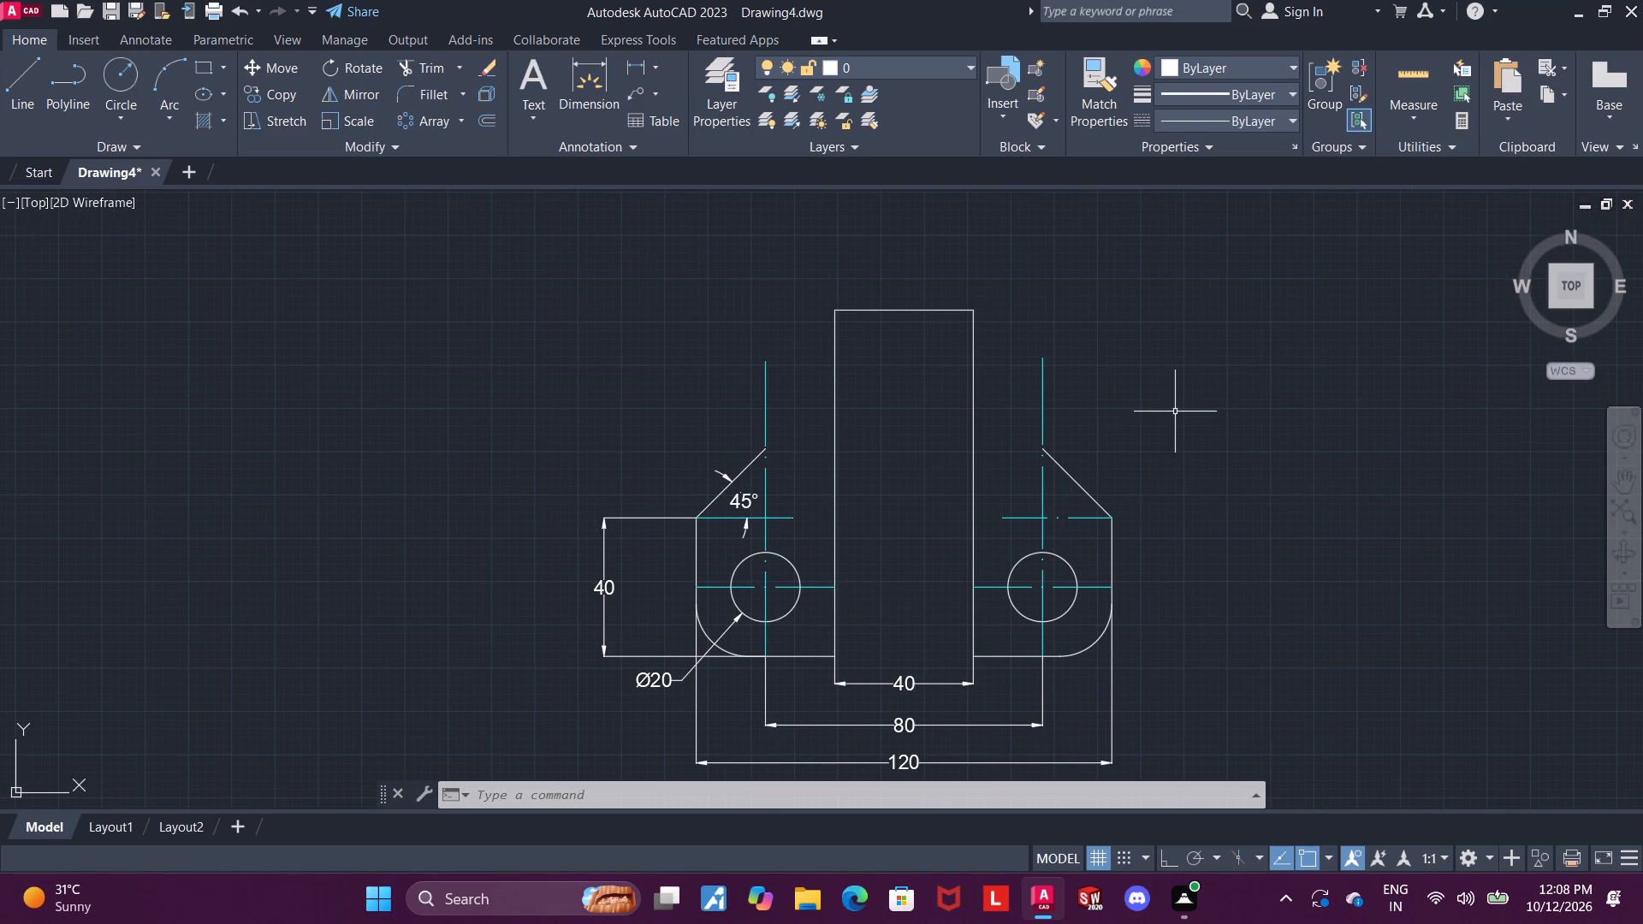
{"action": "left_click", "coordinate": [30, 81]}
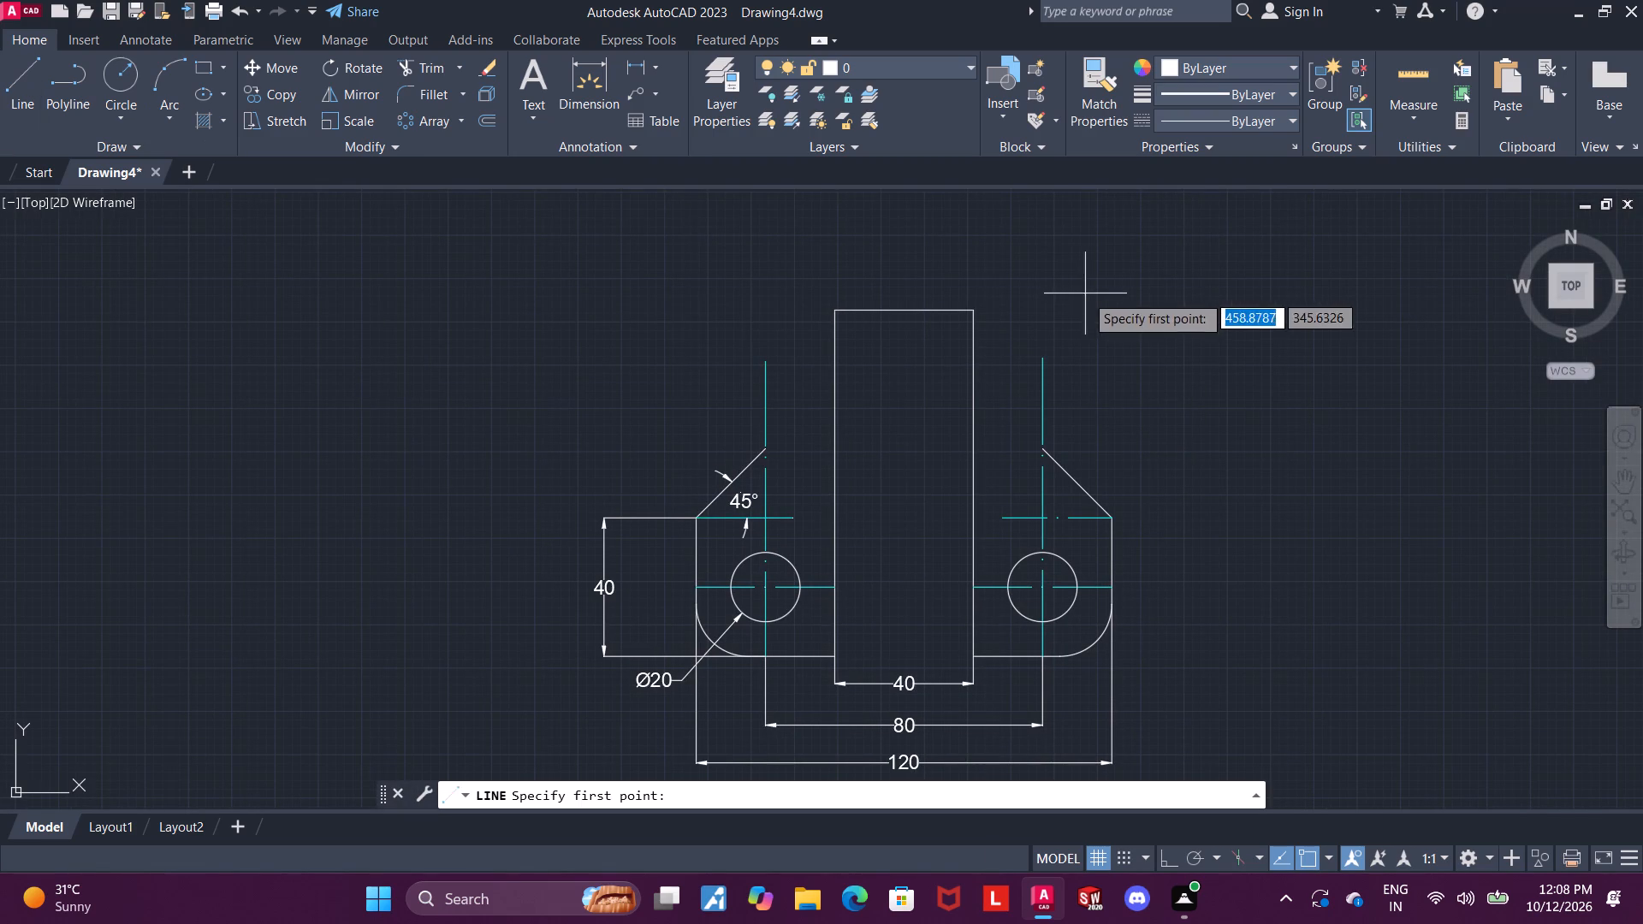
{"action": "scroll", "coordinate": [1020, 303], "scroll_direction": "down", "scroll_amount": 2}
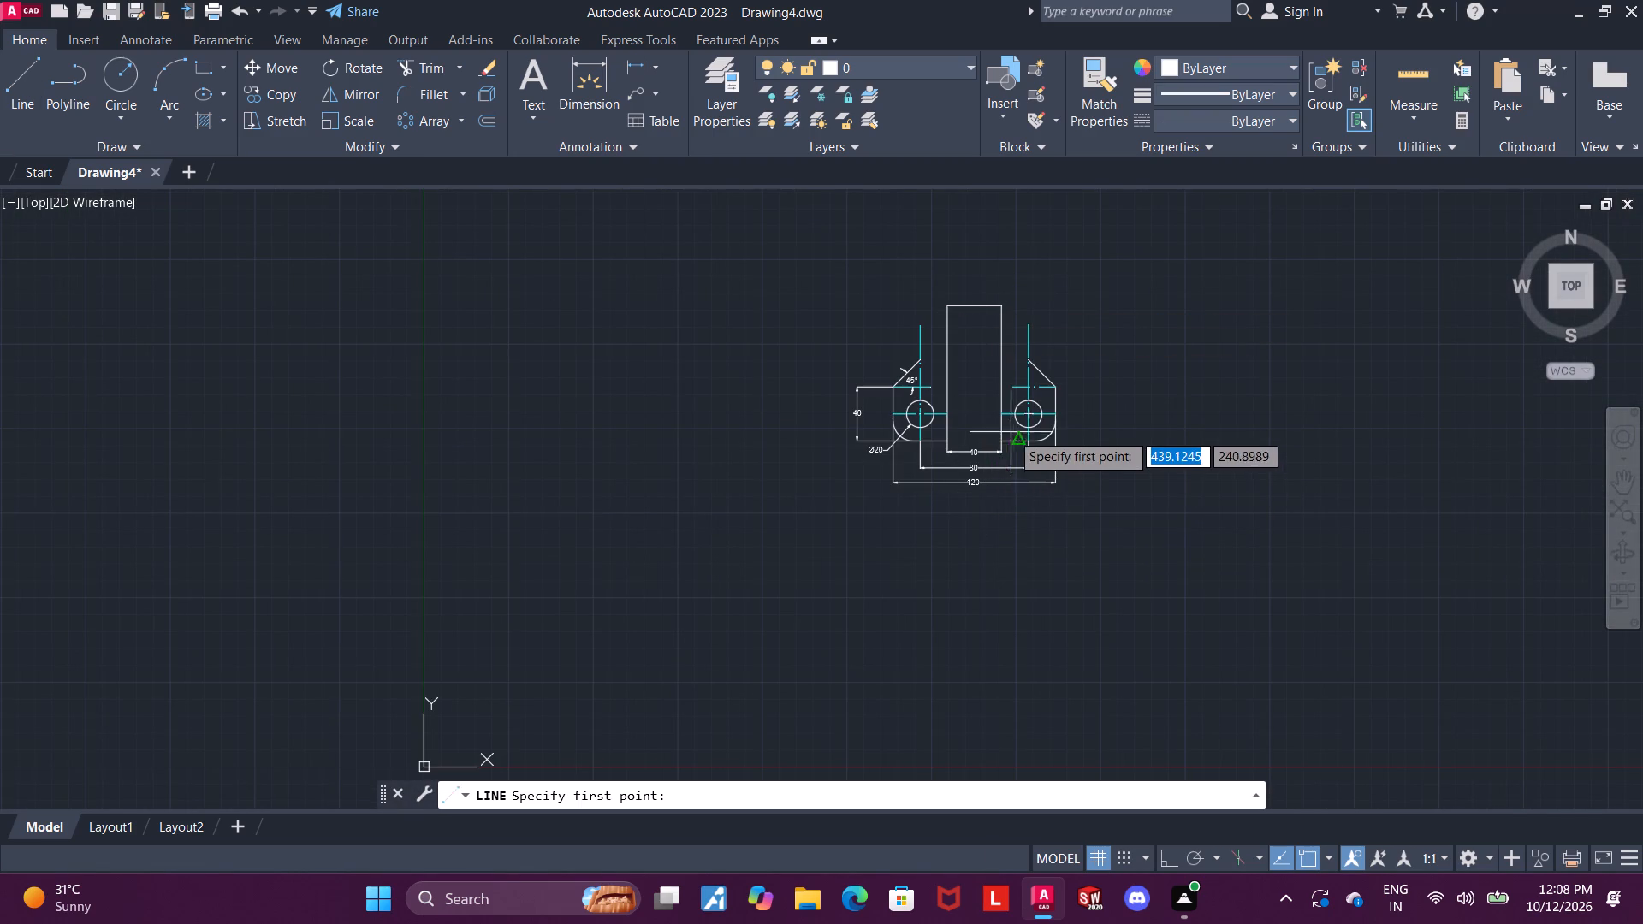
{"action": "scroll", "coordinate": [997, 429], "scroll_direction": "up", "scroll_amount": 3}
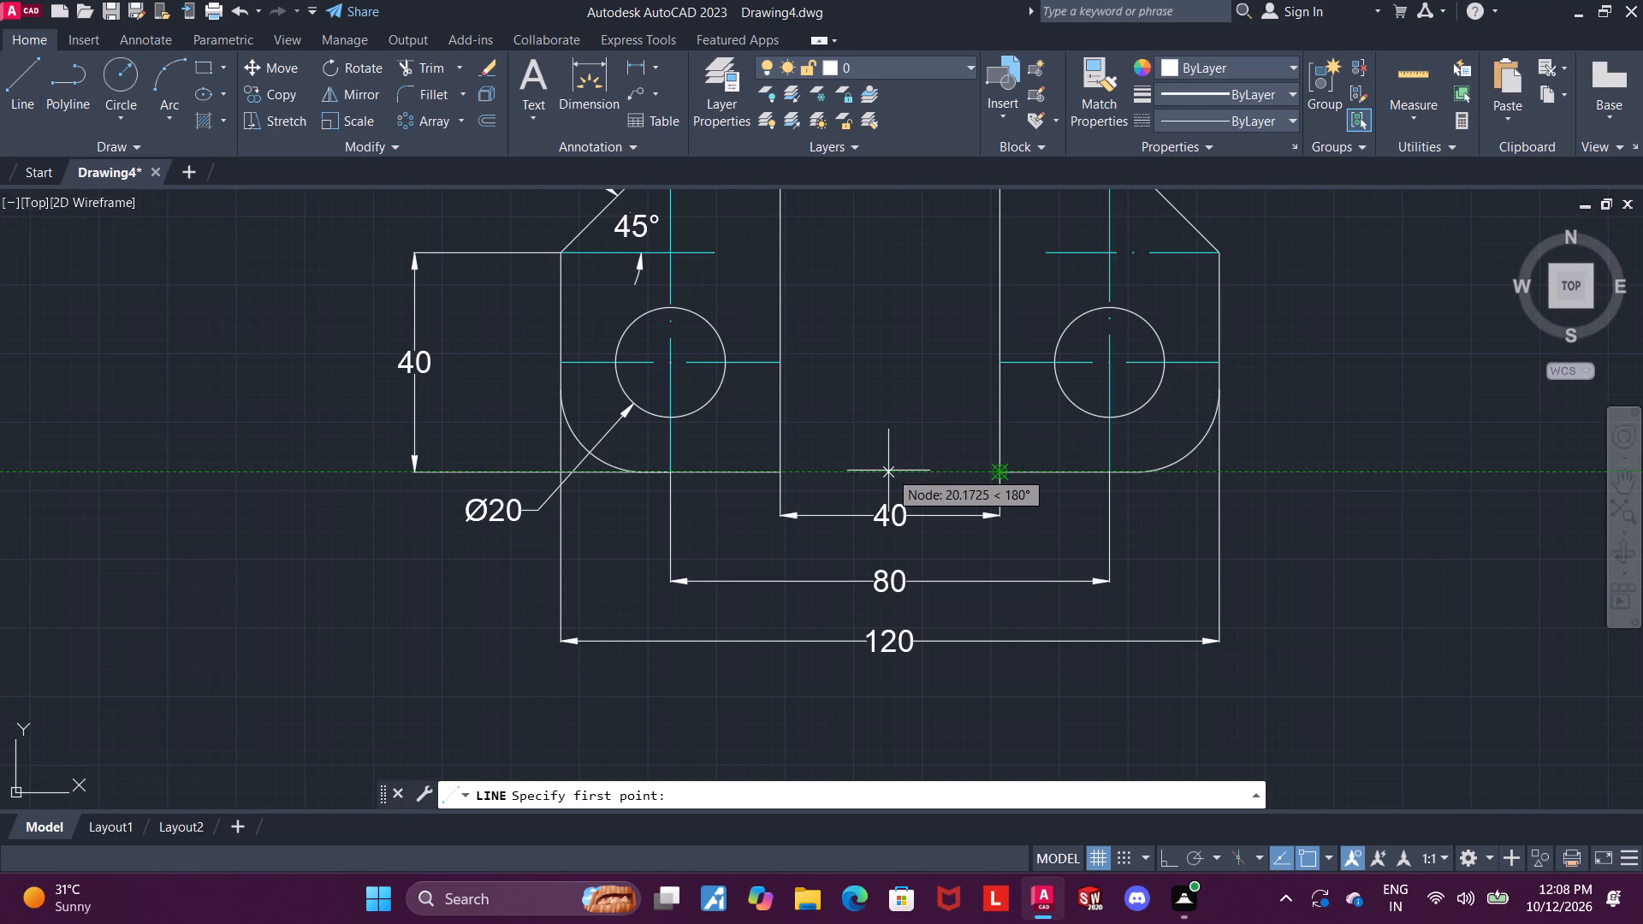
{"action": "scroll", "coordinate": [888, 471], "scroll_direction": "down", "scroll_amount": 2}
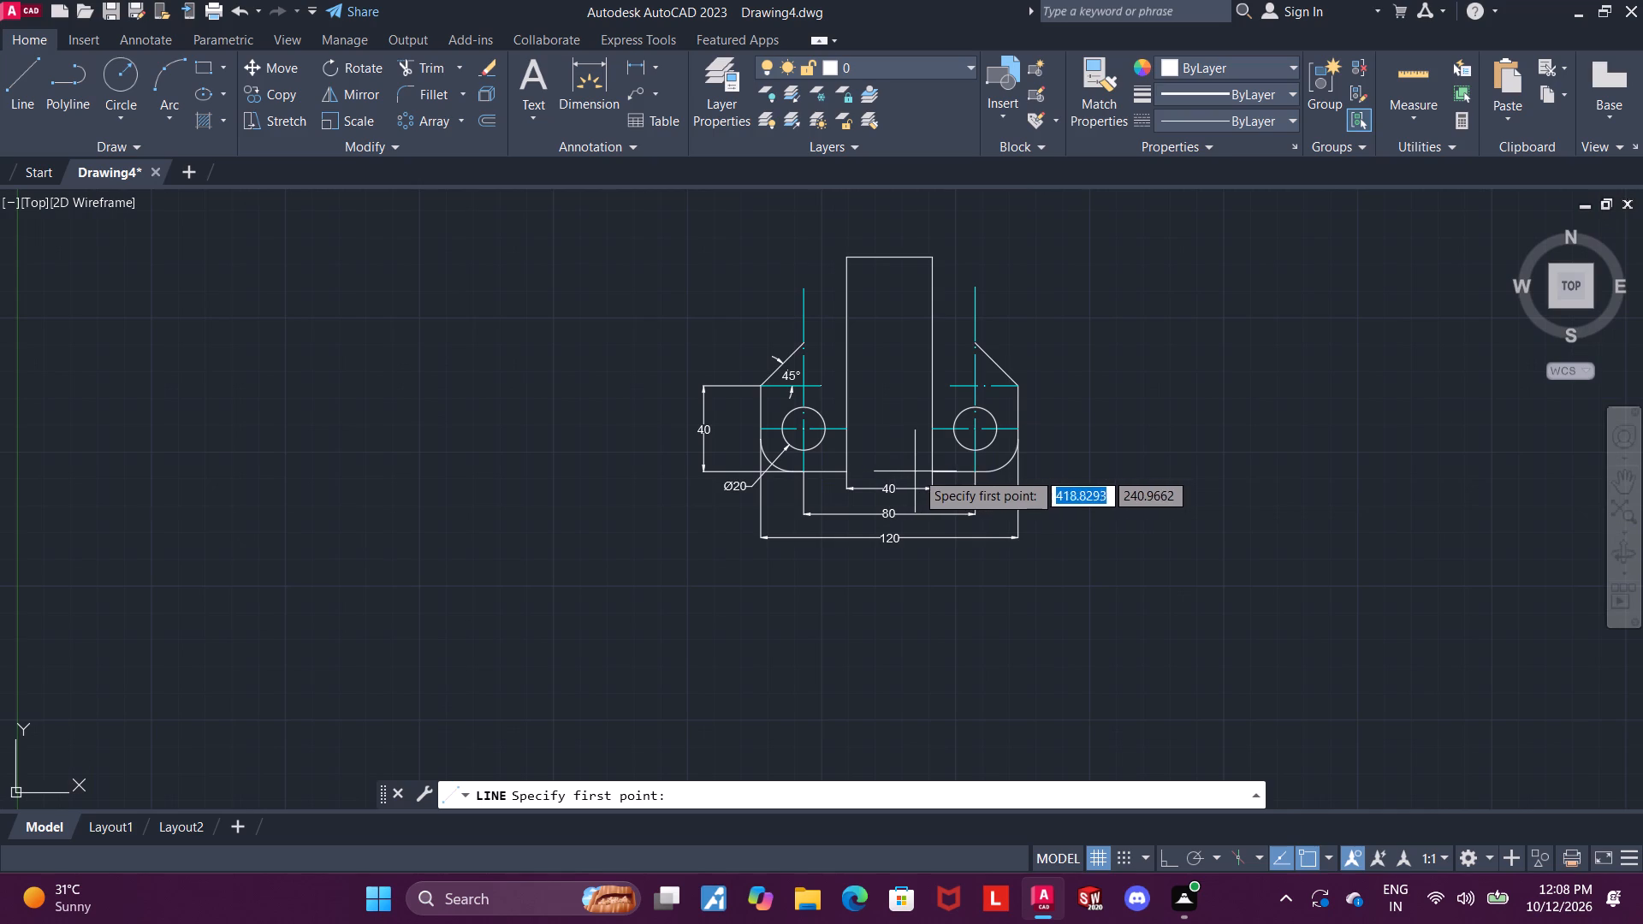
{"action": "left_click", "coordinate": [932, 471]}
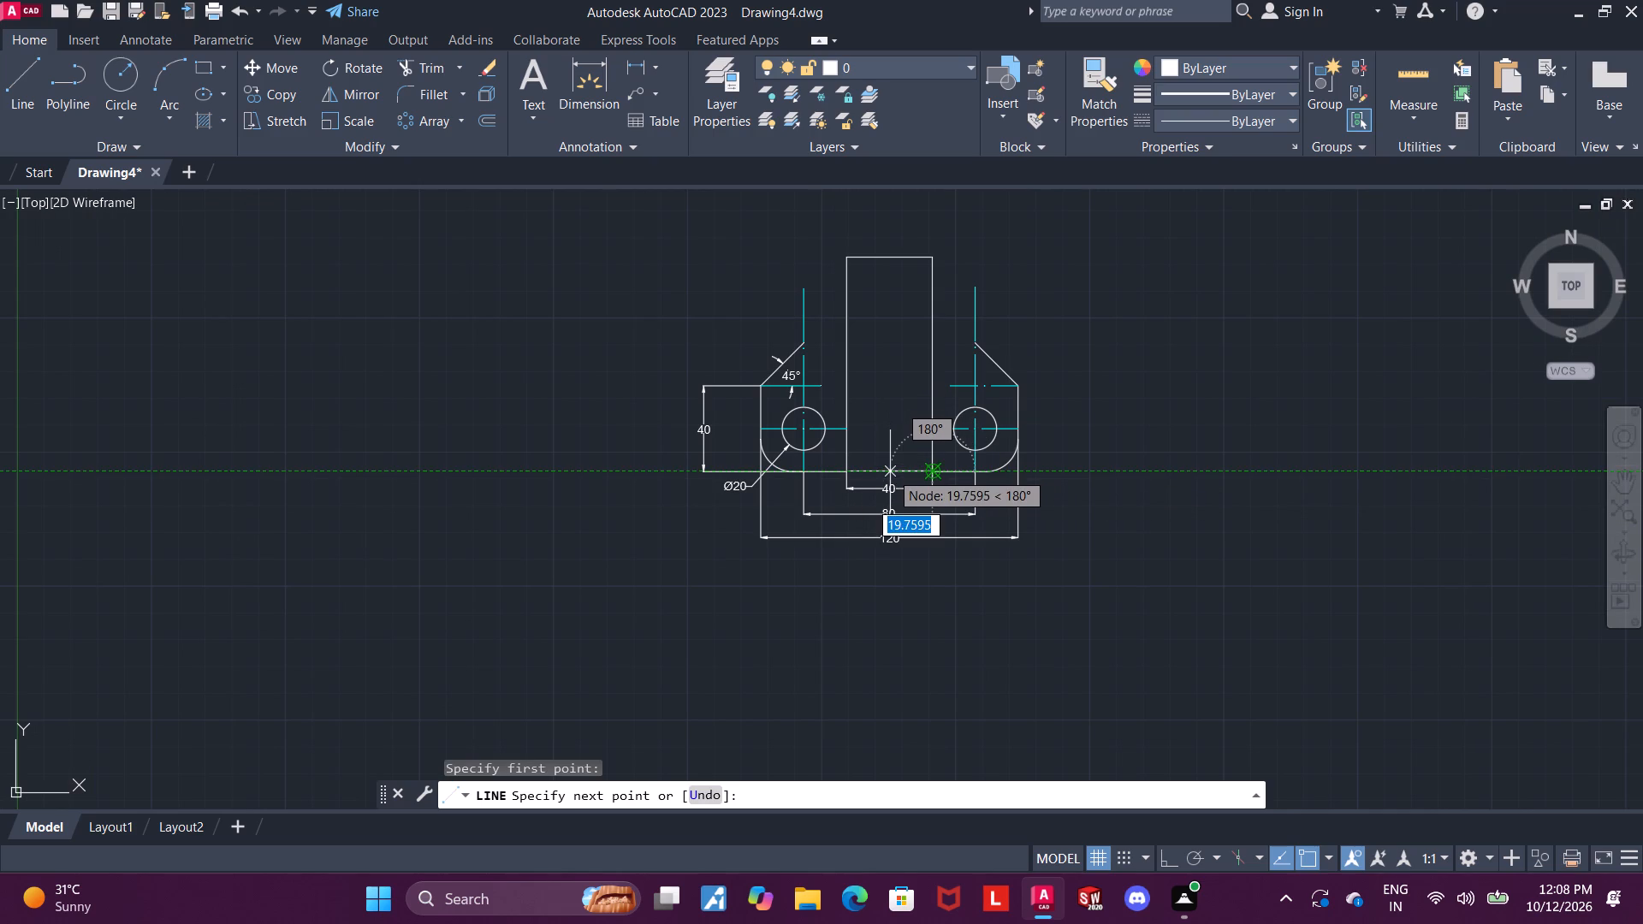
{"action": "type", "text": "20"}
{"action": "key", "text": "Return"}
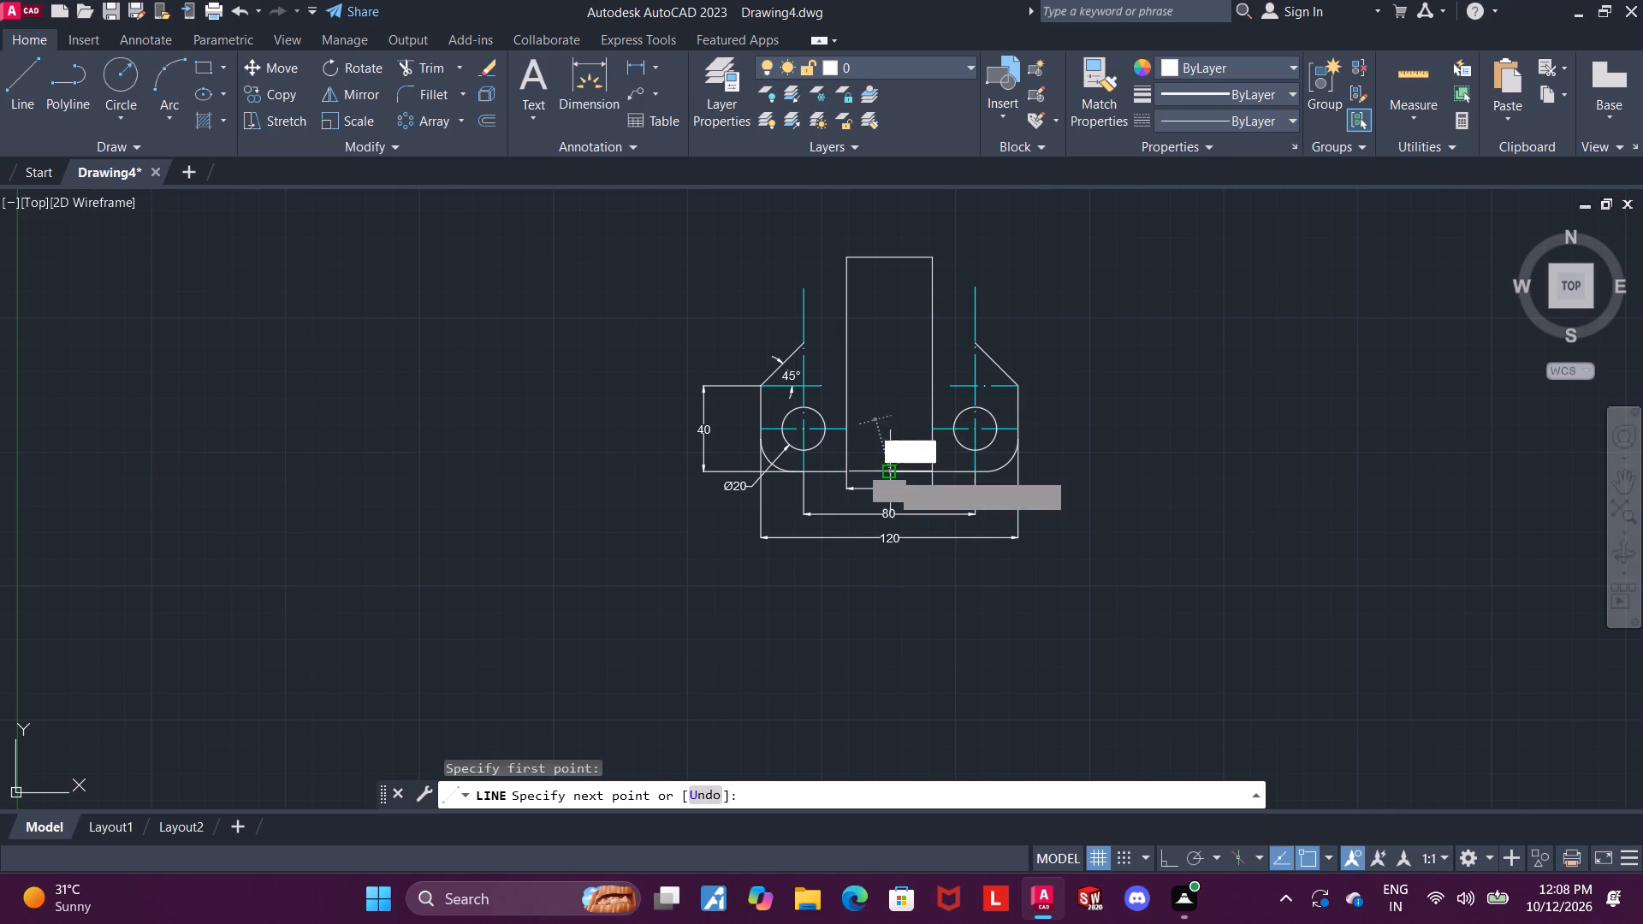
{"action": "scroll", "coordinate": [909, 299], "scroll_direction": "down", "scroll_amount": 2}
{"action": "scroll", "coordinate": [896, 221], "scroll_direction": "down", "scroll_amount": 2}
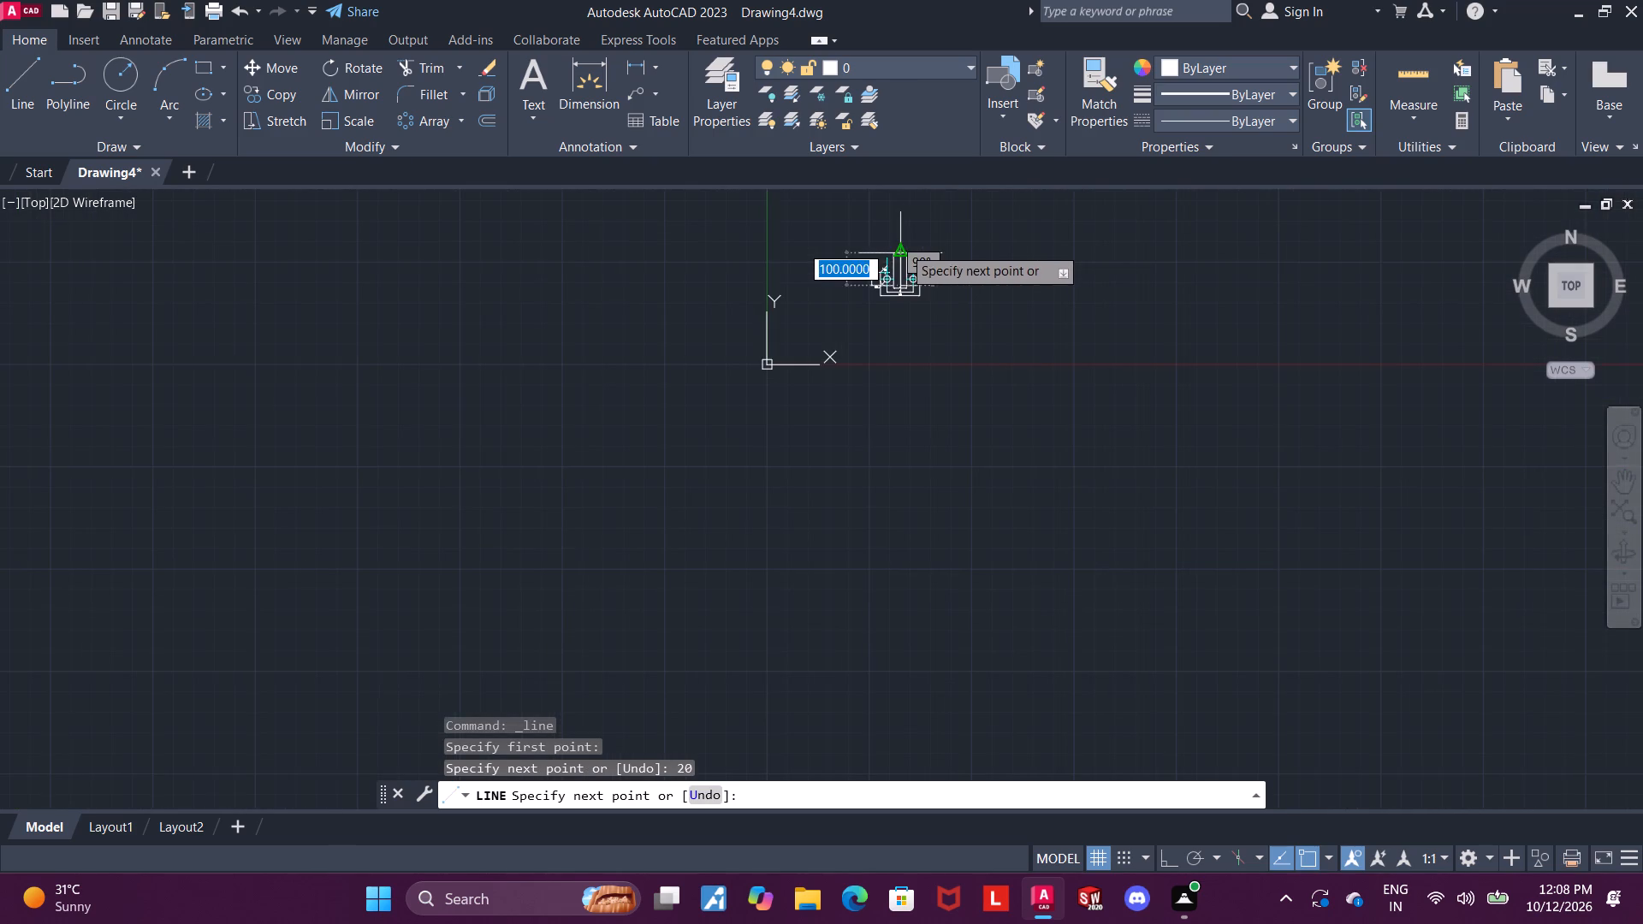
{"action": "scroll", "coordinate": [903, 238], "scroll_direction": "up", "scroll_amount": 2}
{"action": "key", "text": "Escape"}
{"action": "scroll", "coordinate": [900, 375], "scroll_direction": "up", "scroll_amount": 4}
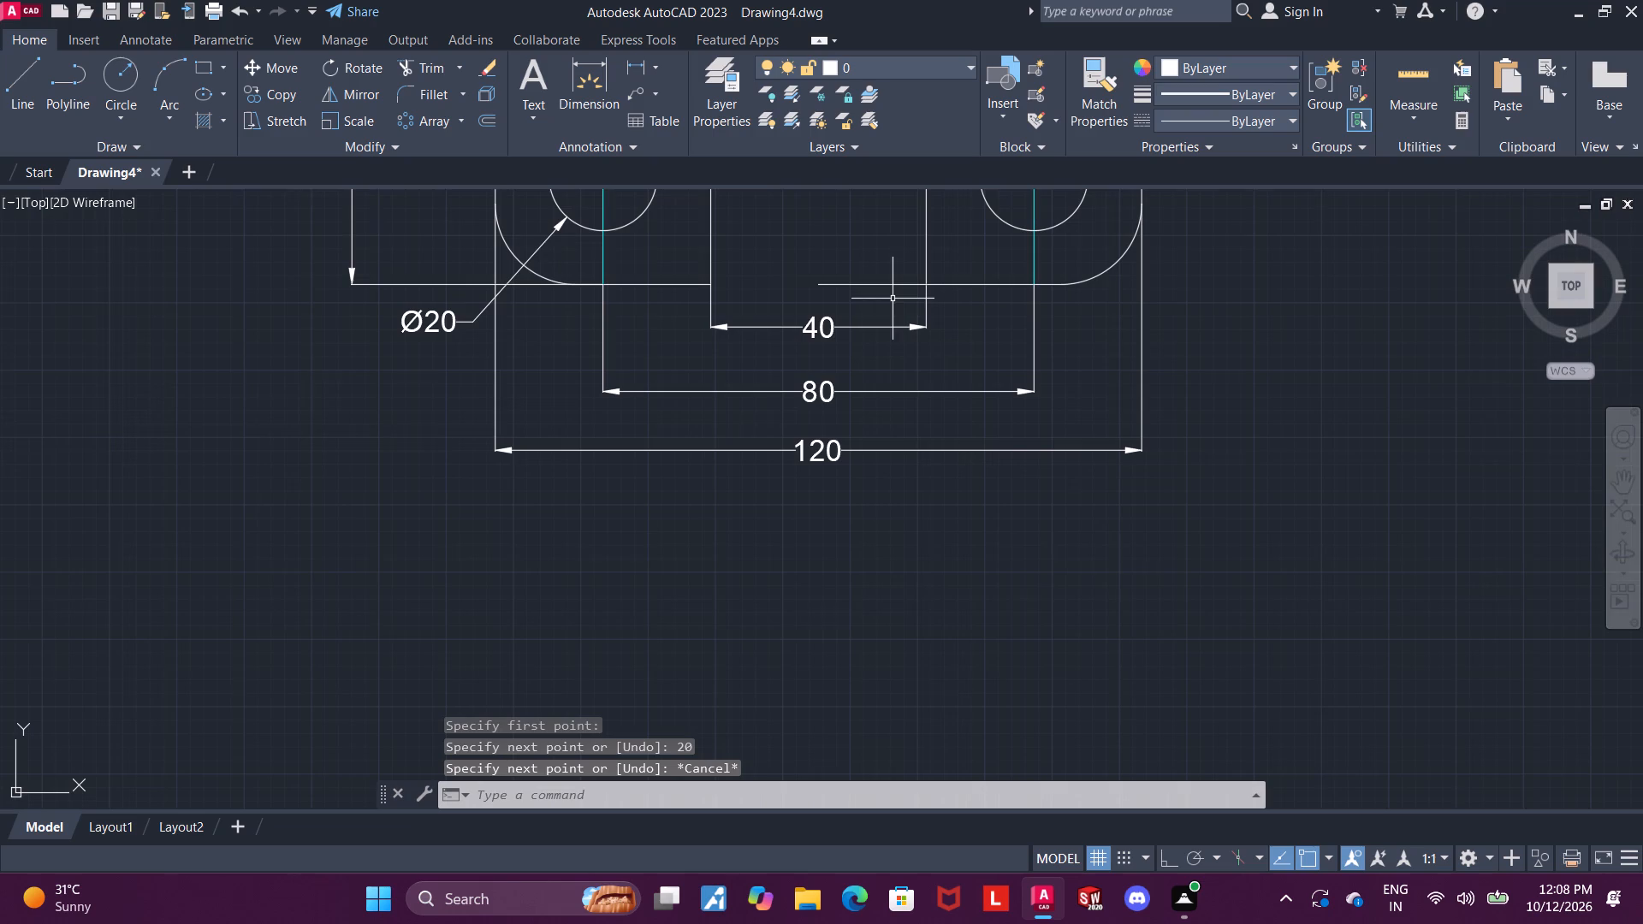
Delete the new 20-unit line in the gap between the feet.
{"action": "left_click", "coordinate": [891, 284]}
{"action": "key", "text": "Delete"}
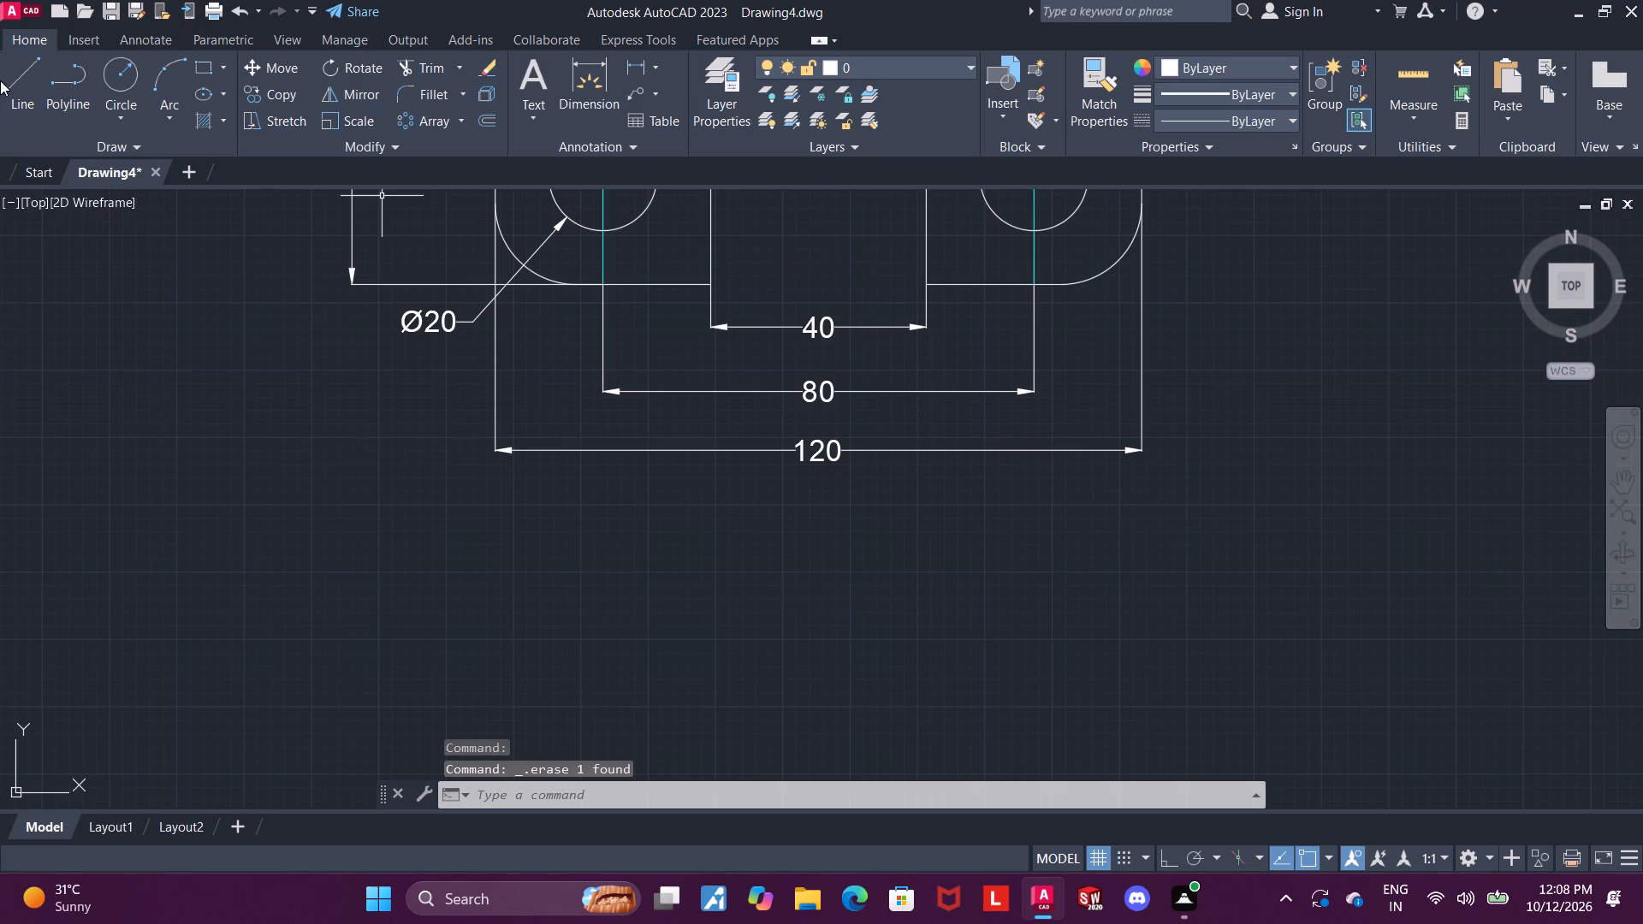
Draw connected lines from the right foot's inner bottom corner, 20 units horizontally to the gap's middle and 140 units vertically upward.
{"action": "left_click", "coordinate": [19, 60]}
{"action": "left_click", "coordinate": [928, 286]}
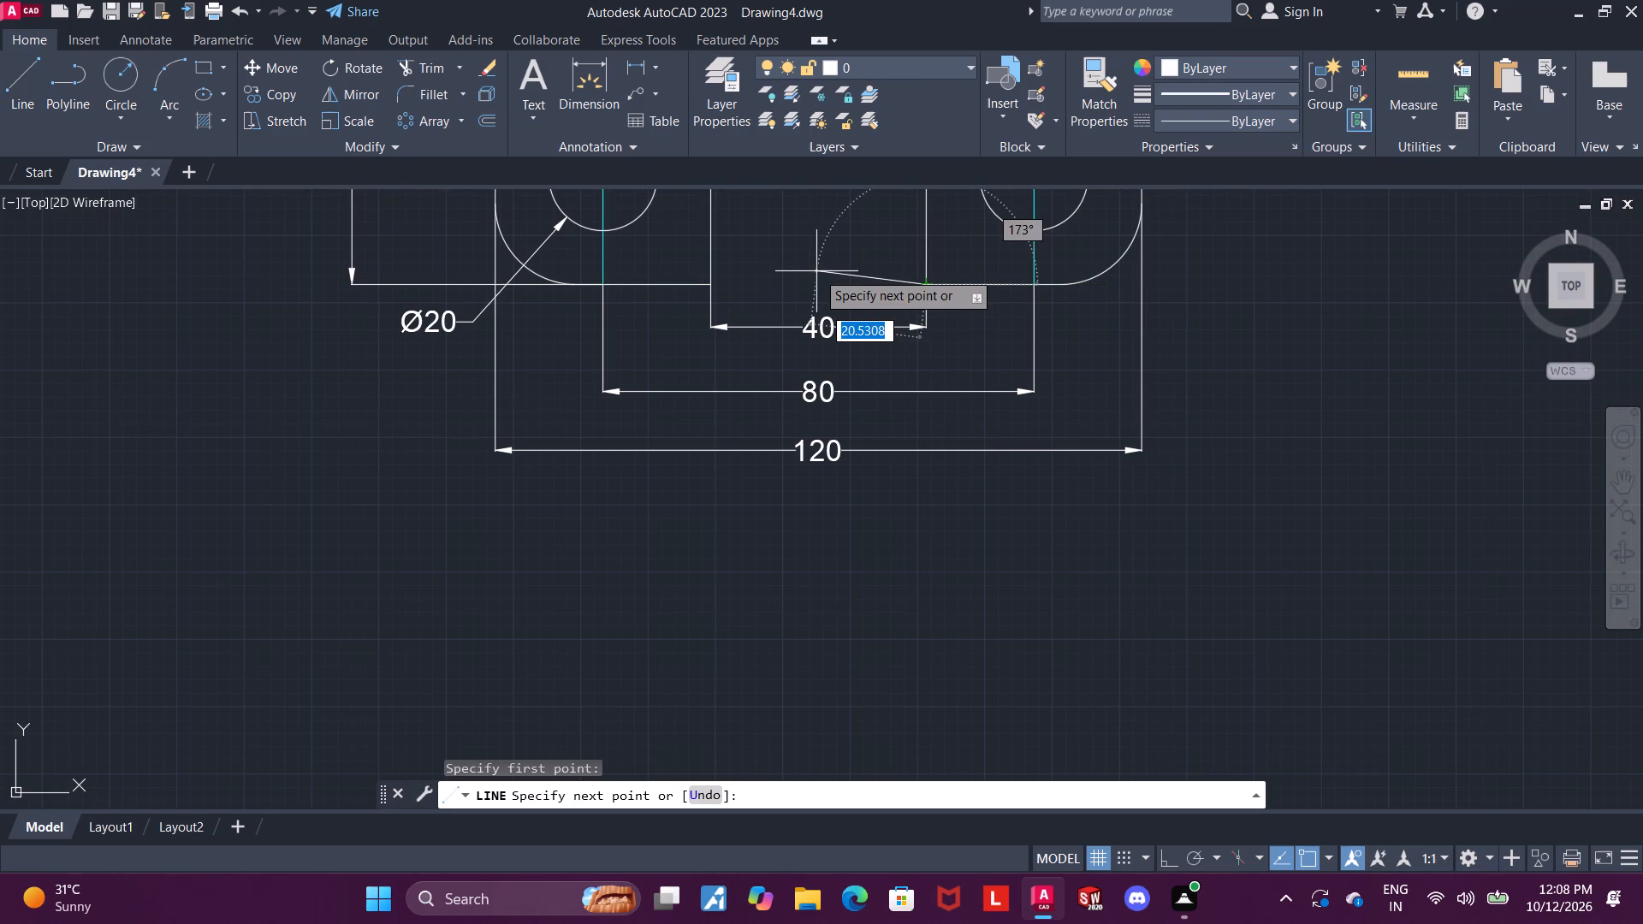
{"action": "key", "text": "F8"}
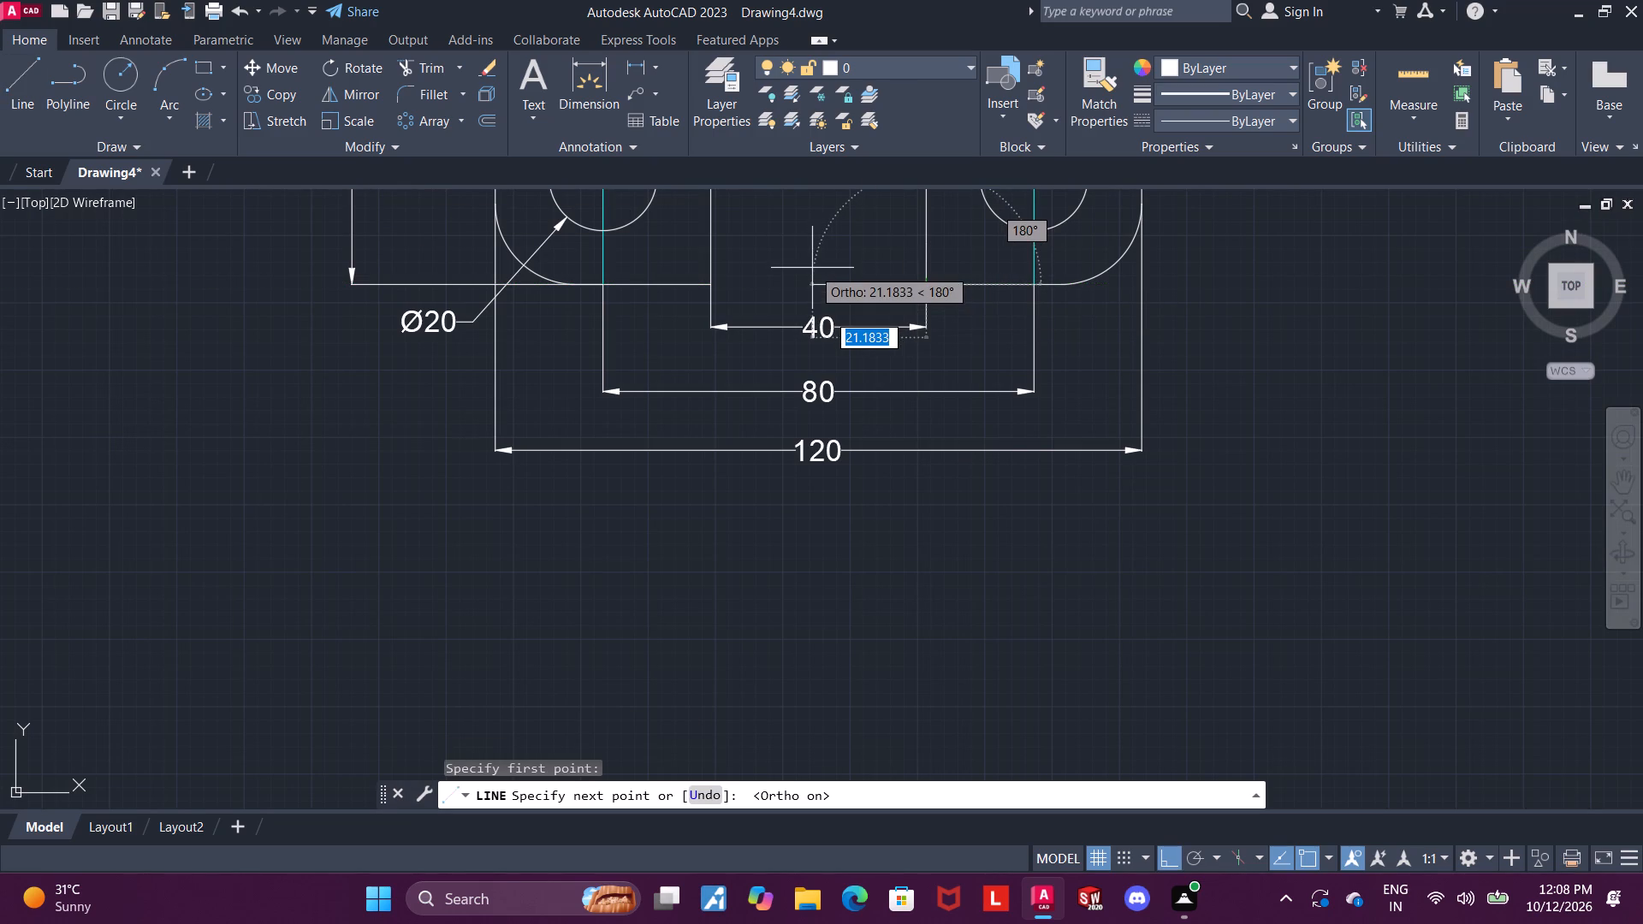
{"action": "key", "text": "2"}
{"action": "key", "text": "0"}
{"action": "key", "text": "Return"}
{"action": "scroll", "coordinate": [813, 272], "scroll_direction": "down", "scroll_amount": 5}
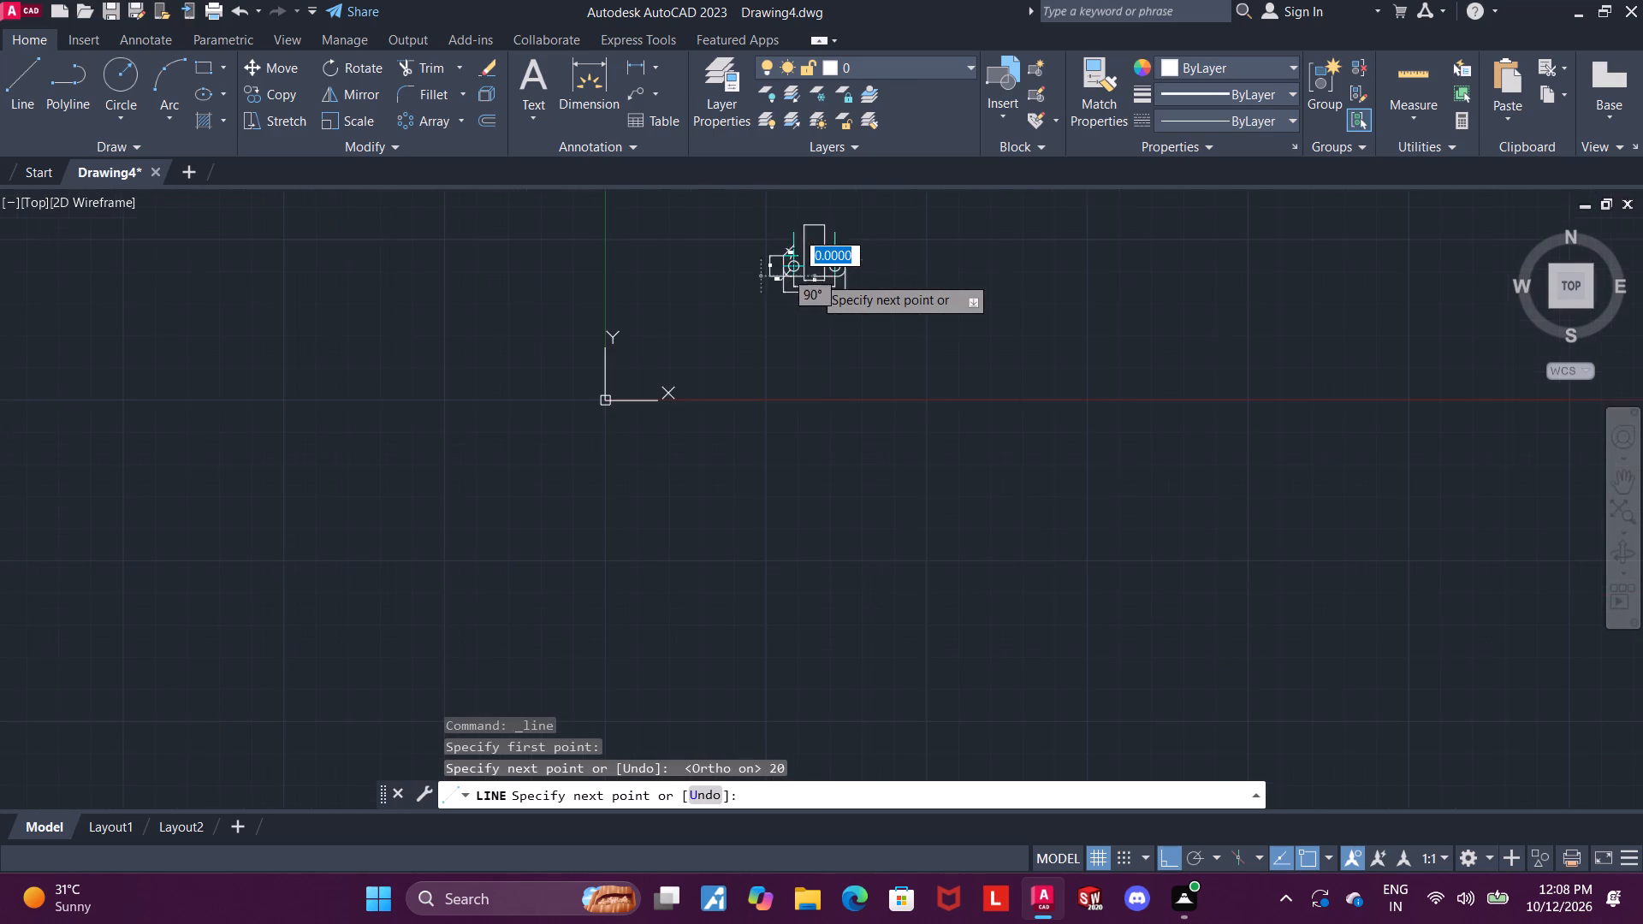
{"action": "scroll", "coordinate": [827, 234], "scroll_direction": "down", "scroll_amount": 4}
{"action": "scroll", "coordinate": [822, 191], "scroll_direction": "up", "scroll_amount": 4}
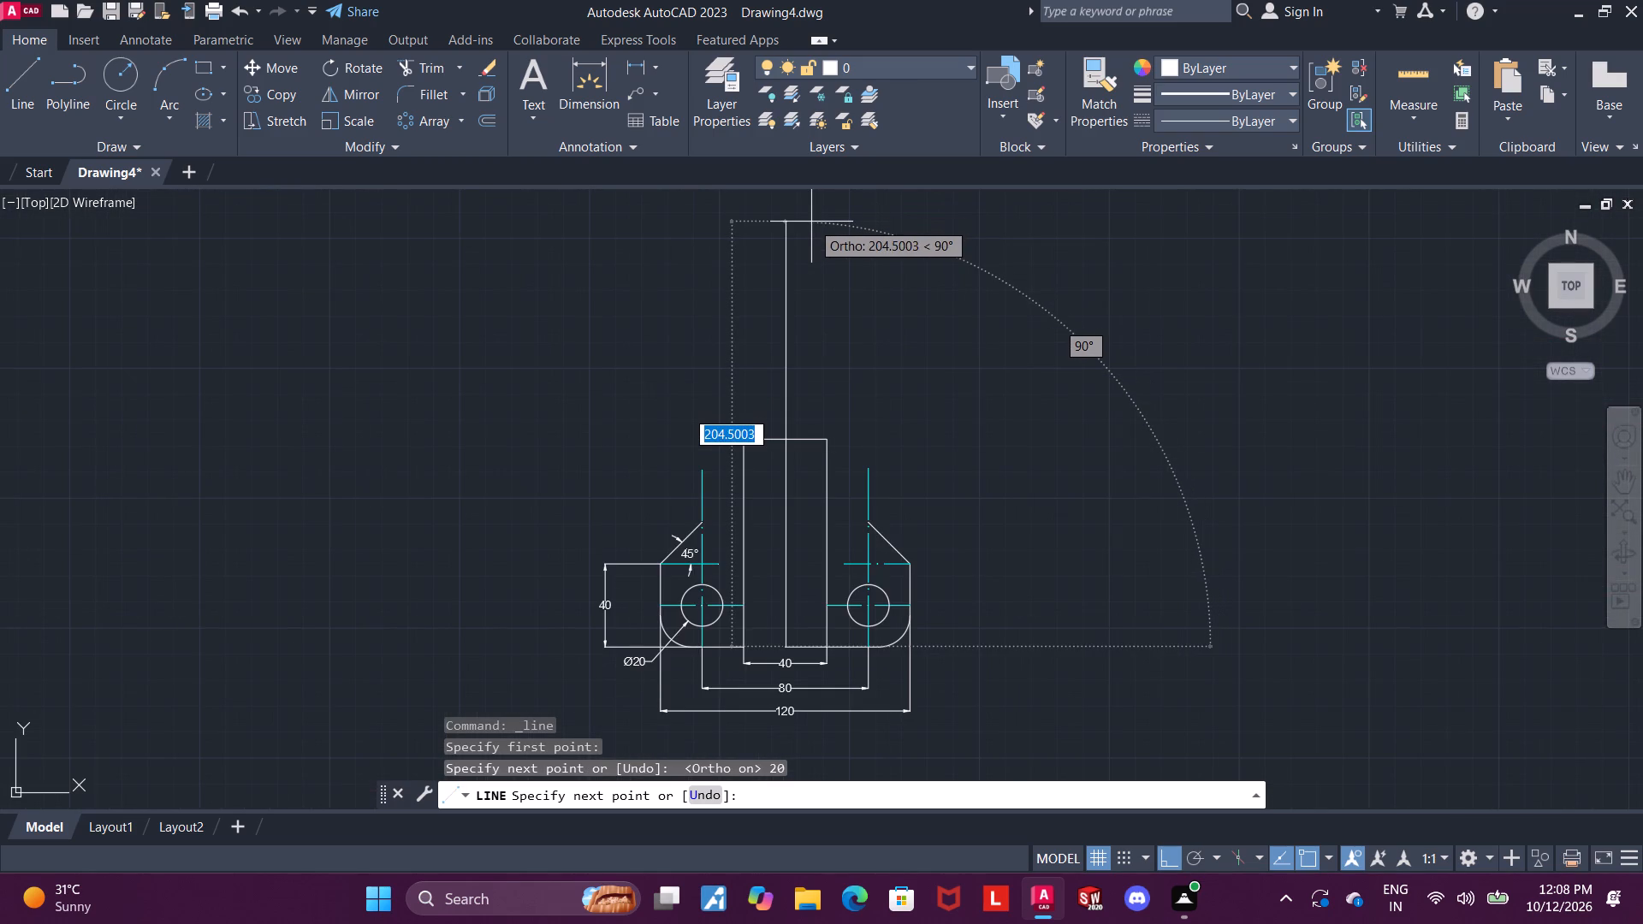
{"action": "type", "text": "14"}
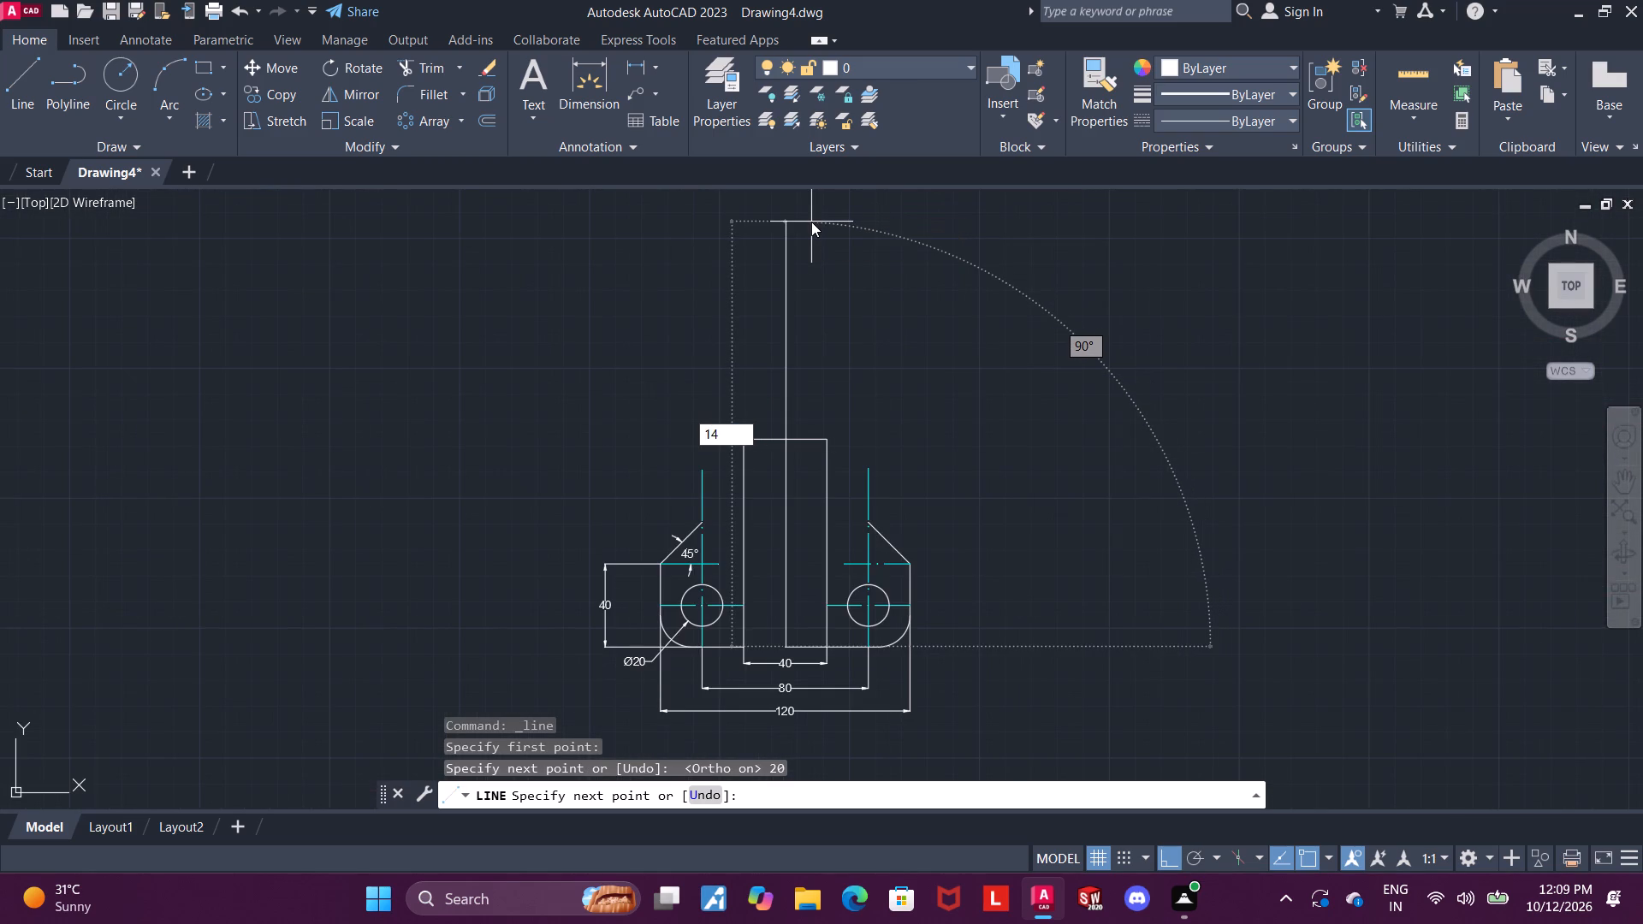
{"action": "key", "text": "0"}
{"action": "key", "text": "Return"}
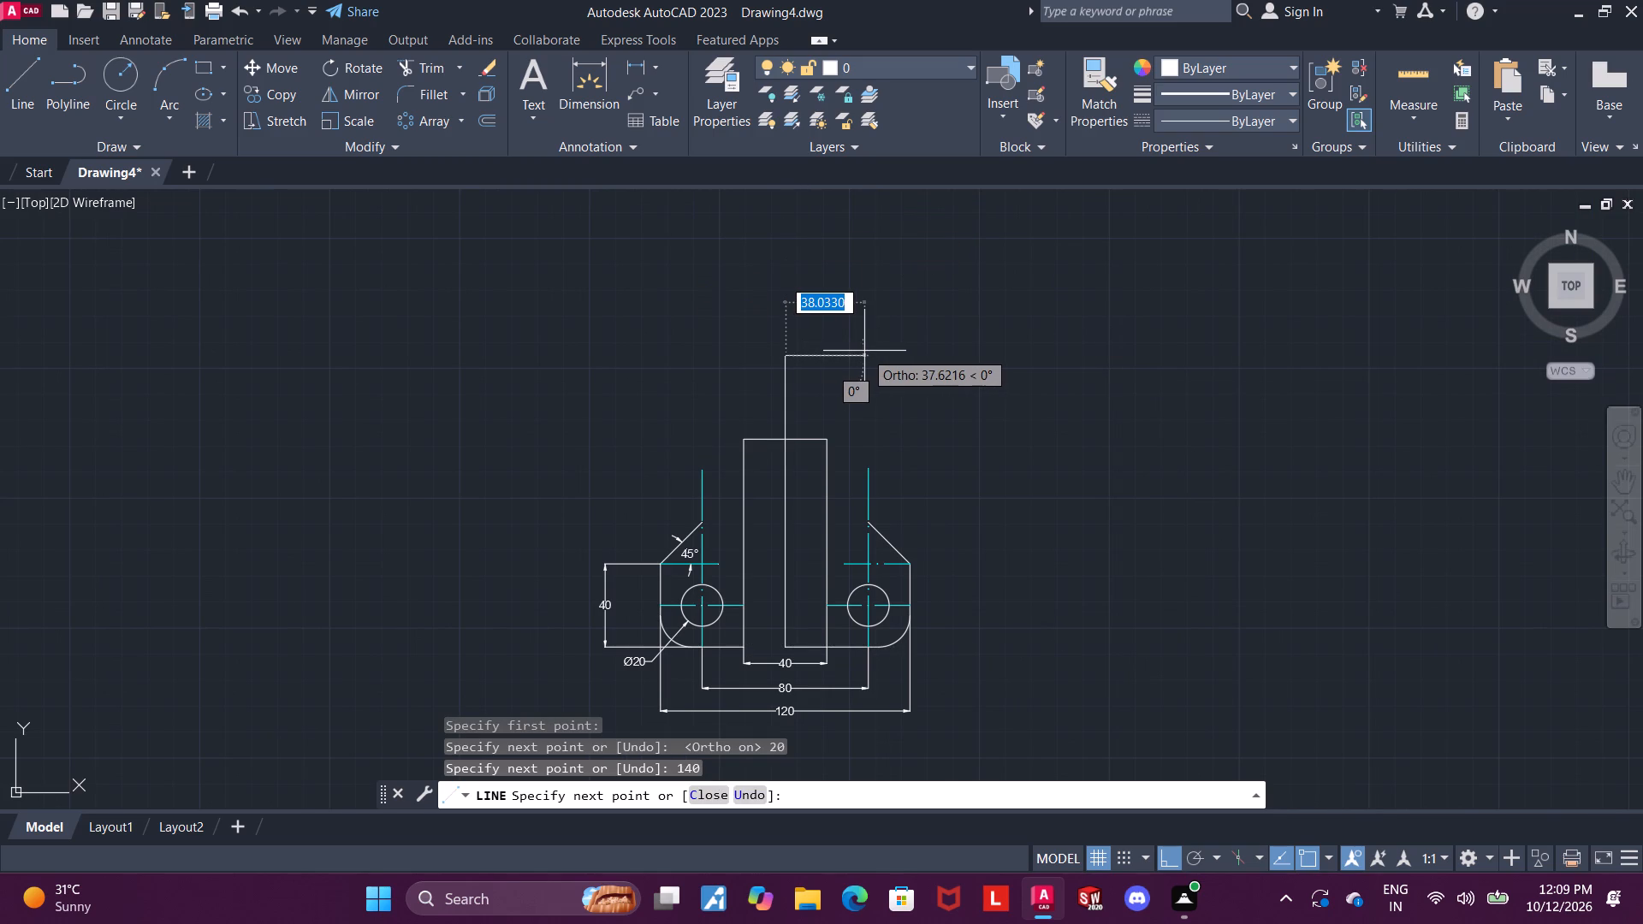
Draw a 55-unit horizontal line to each side of the 140-unit vertical line's upper end.
{"action": "type", "text": "55"}
{"action": "key", "text": "Return"}
{"action": "key", "text": "Escape"}
{"action": "key", "text": "Escape"}
{"action": "left_click", "coordinate": [35, 81]}
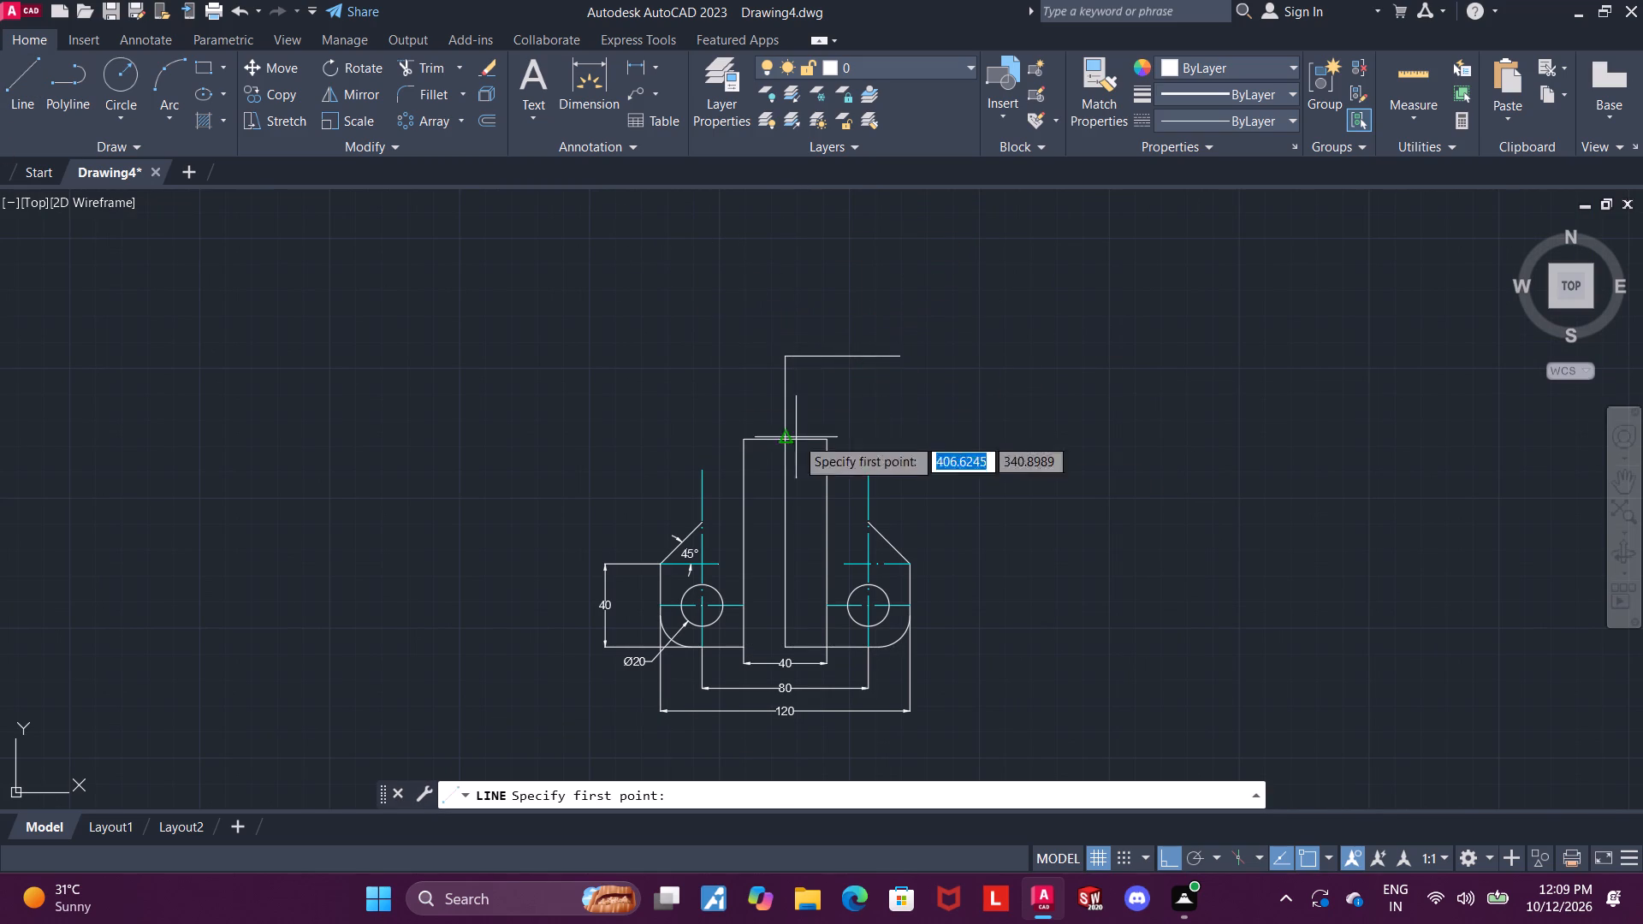
{"action": "left_click", "coordinate": [786, 358]}
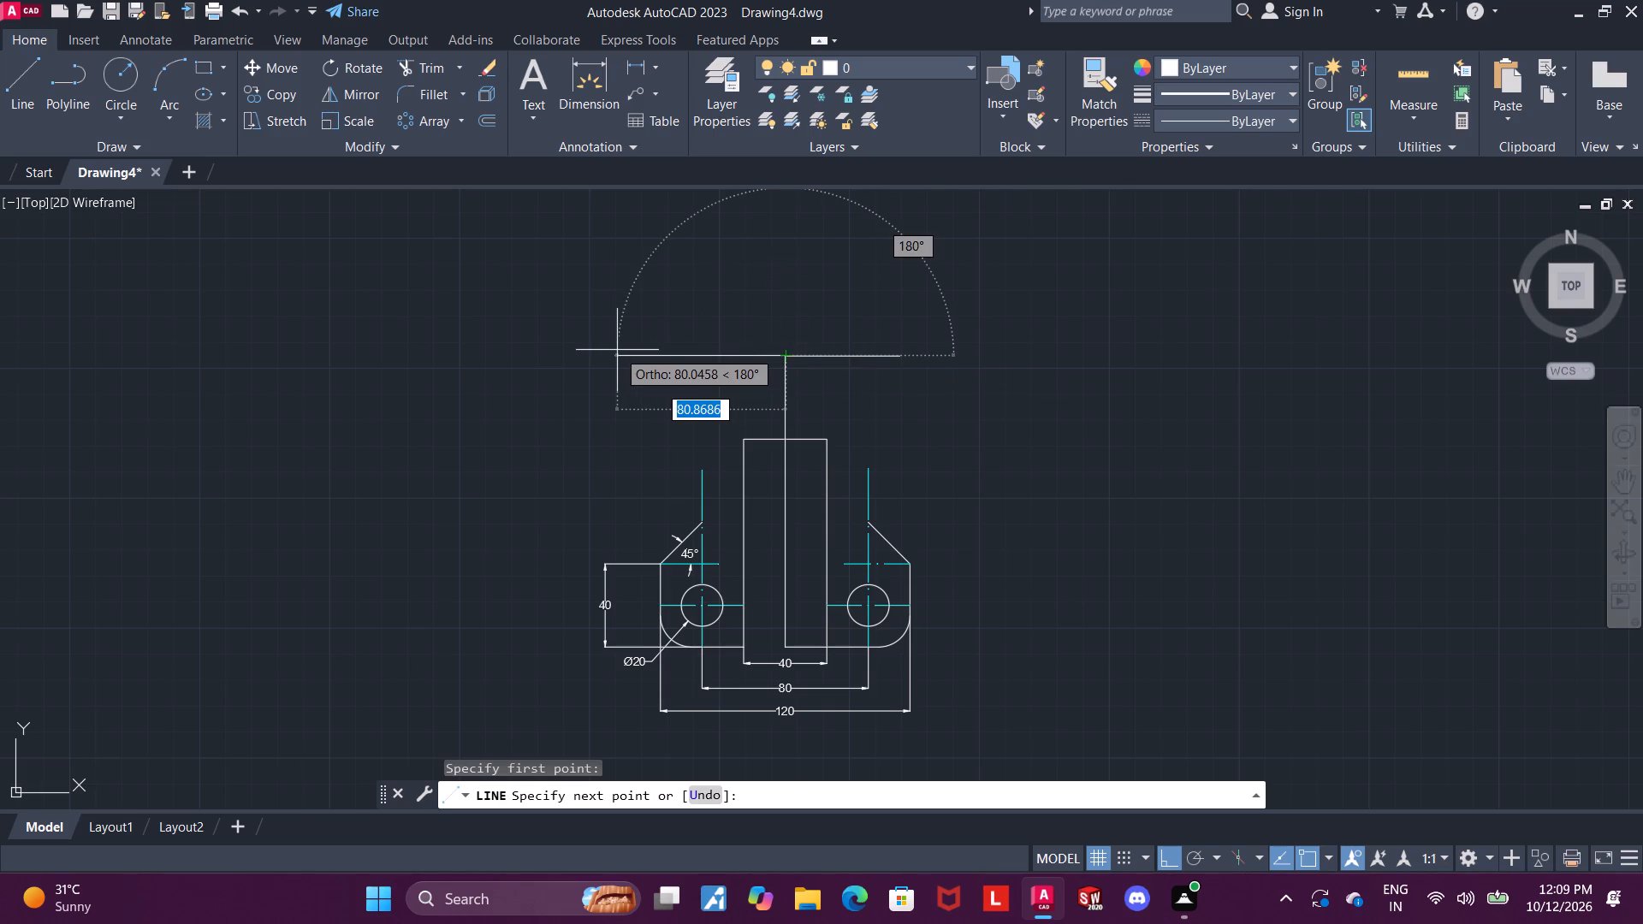
{"action": "type", "text": "55"}
{"action": "key", "text": "Return"}
{"action": "key", "text": "Escape"}
{"action": "key", "text": "Escape"}
{"action": "key", "text": "Escape"}
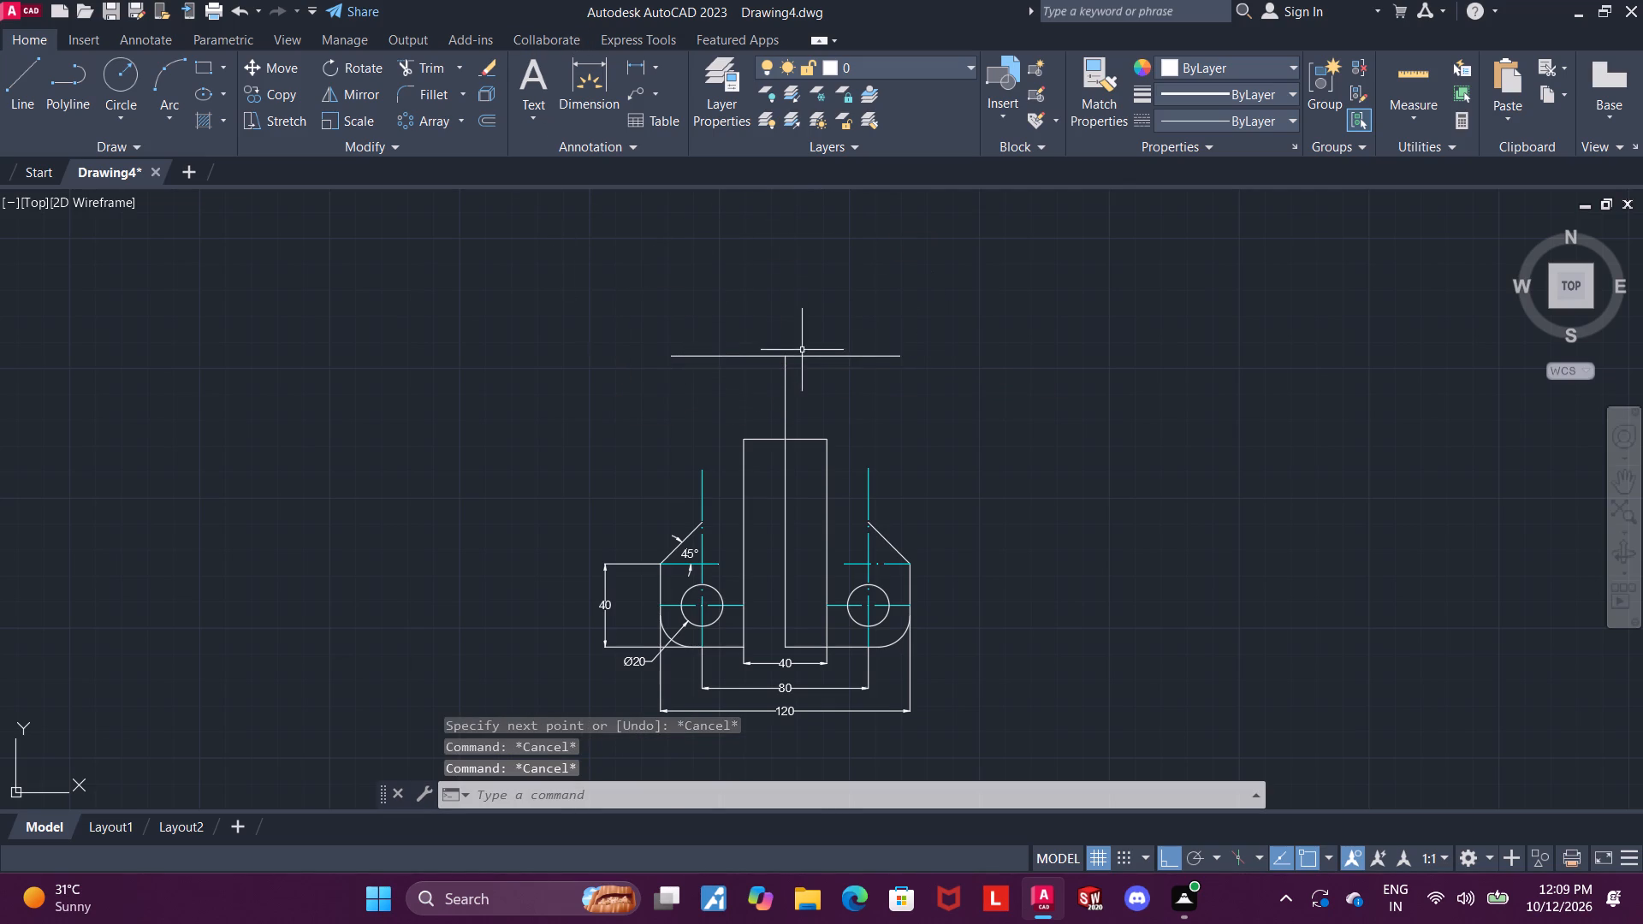
Give the 140-unit vertical line the ACAD_ISO04W100 linetype and cyan colour.
{"action": "left_click", "coordinate": [783, 399]}
{"action": "left_click", "coordinate": [1227, 113]}
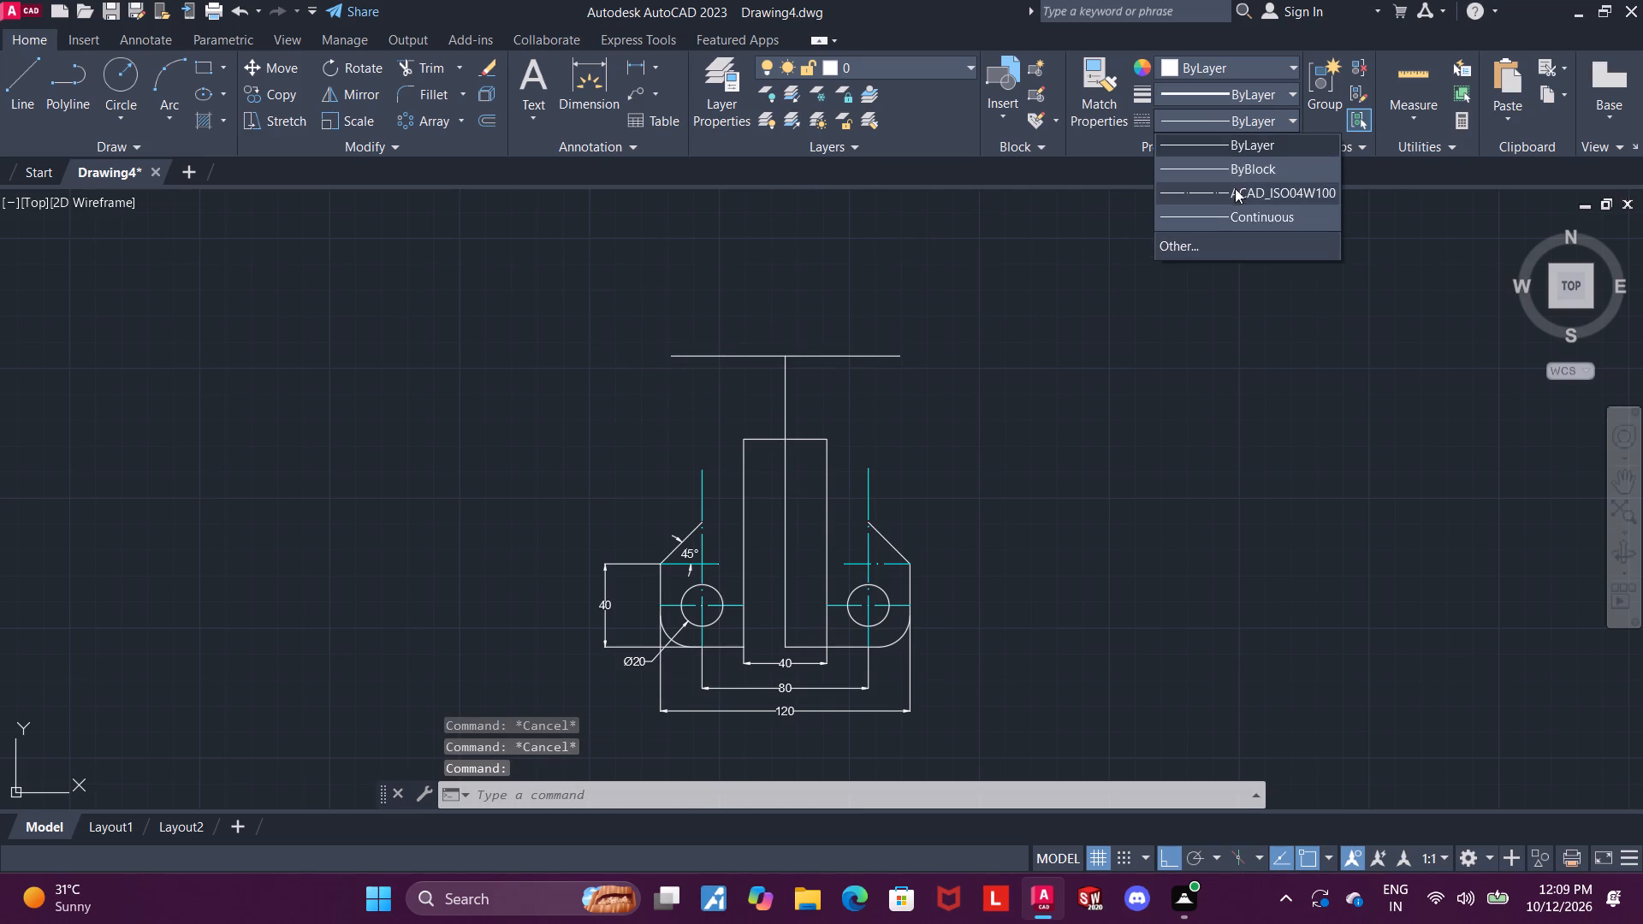
{"action": "left_click", "coordinate": [1236, 195]}
{"action": "key", "text": "Escape"}
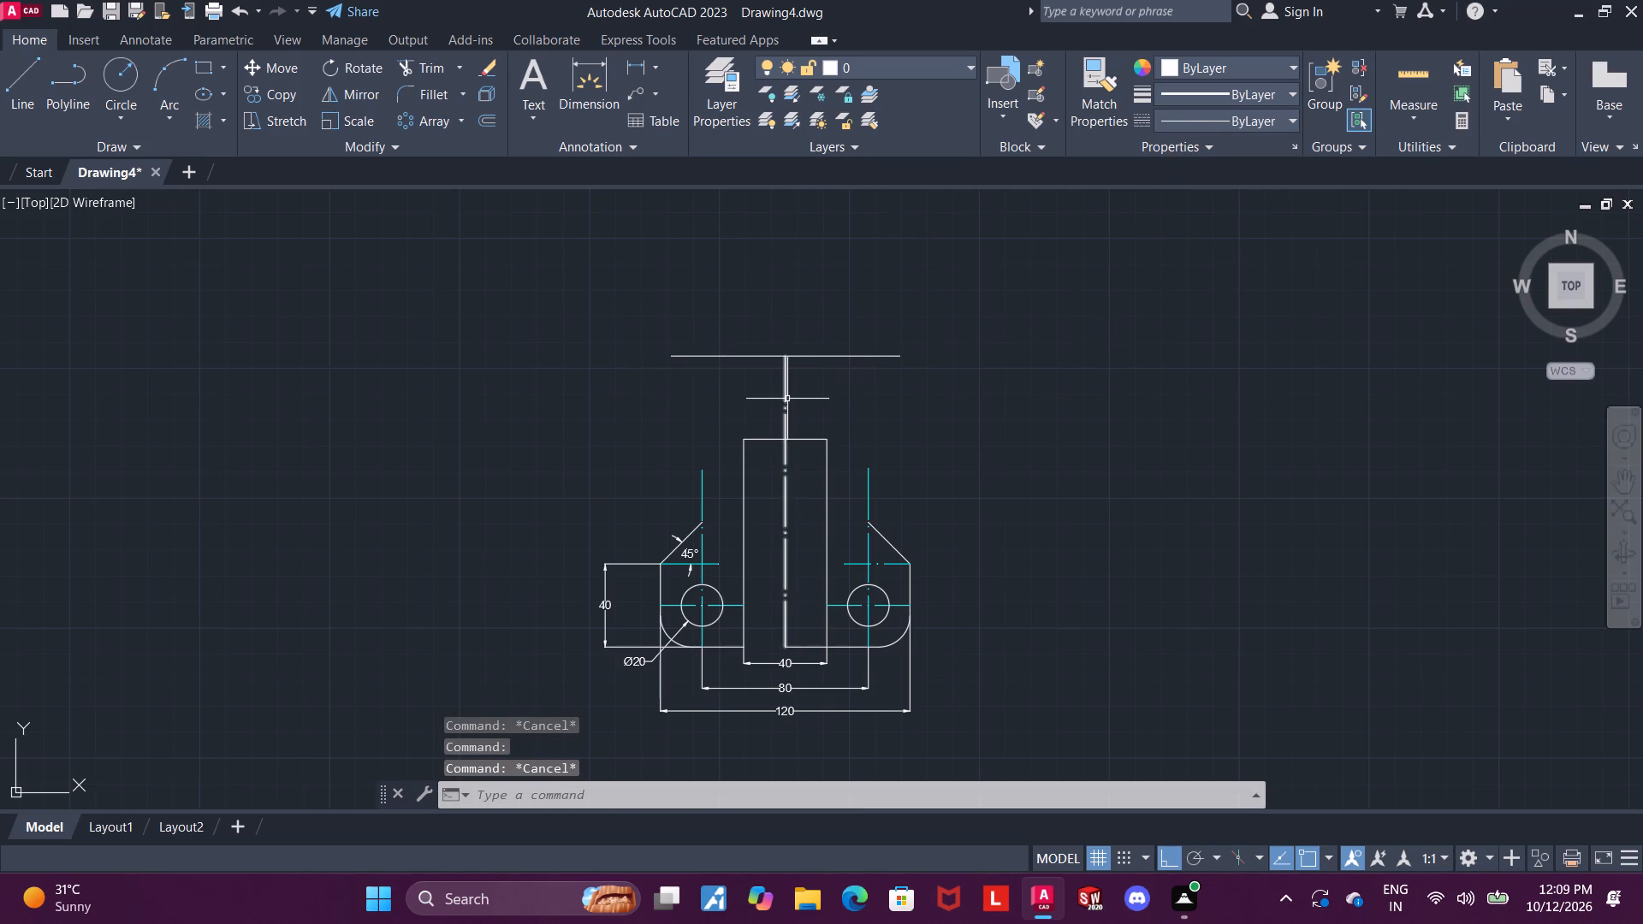
{"action": "left_click", "coordinate": [786, 399]}
{"action": "left_click", "coordinate": [1250, 74]}
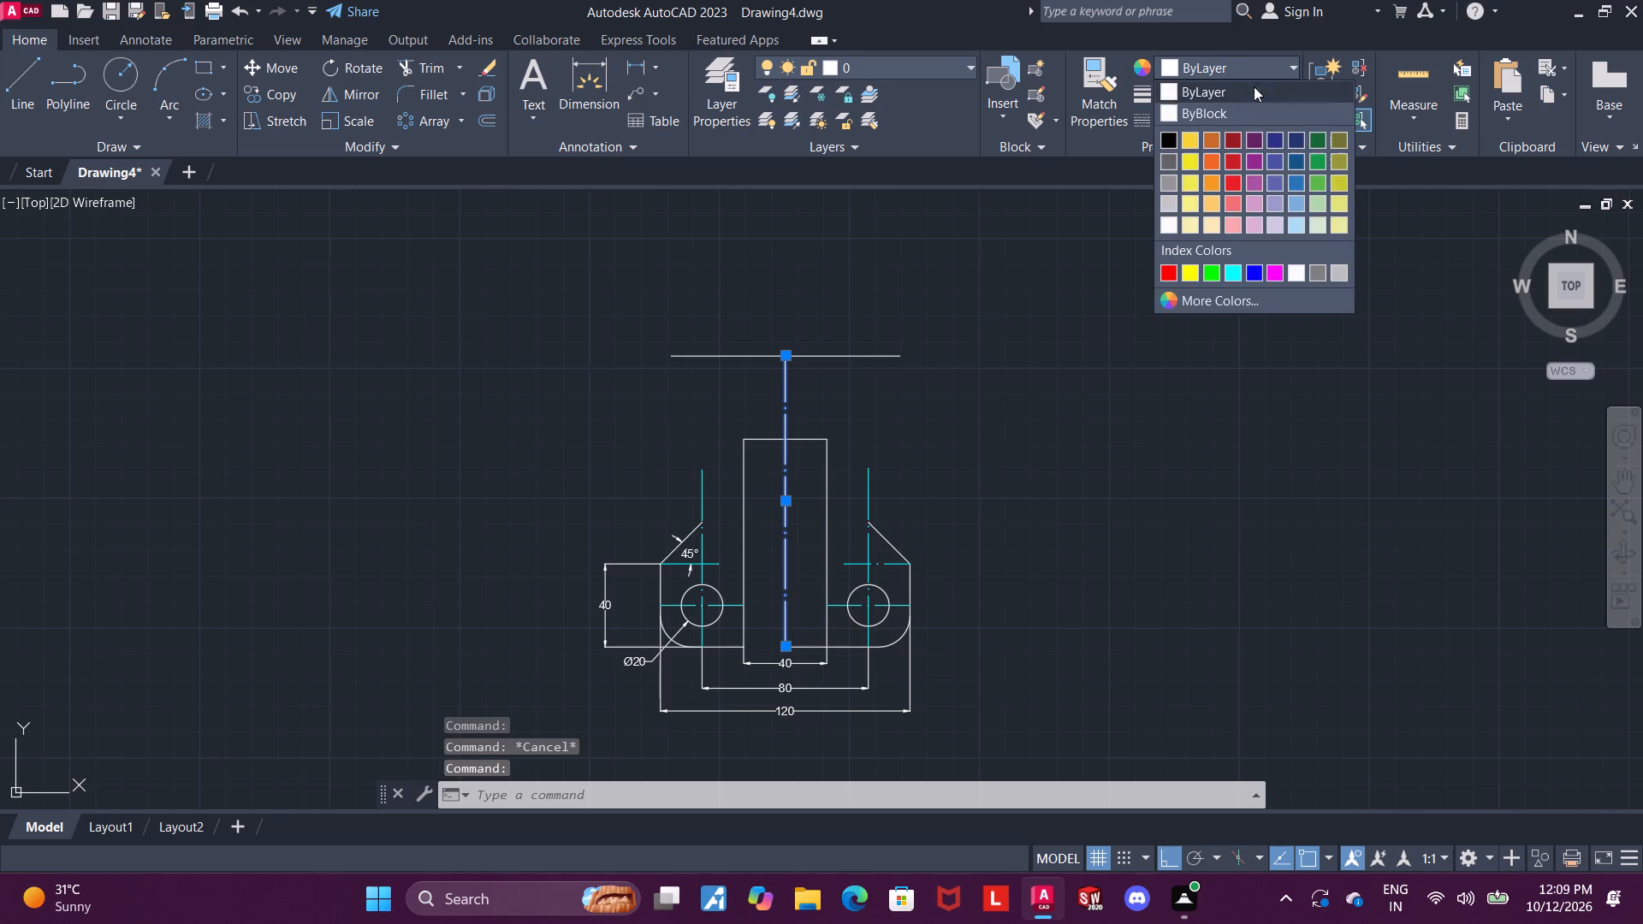
{"action": "left_click", "coordinate": [1237, 272]}
{"action": "key", "text": "Escape"}
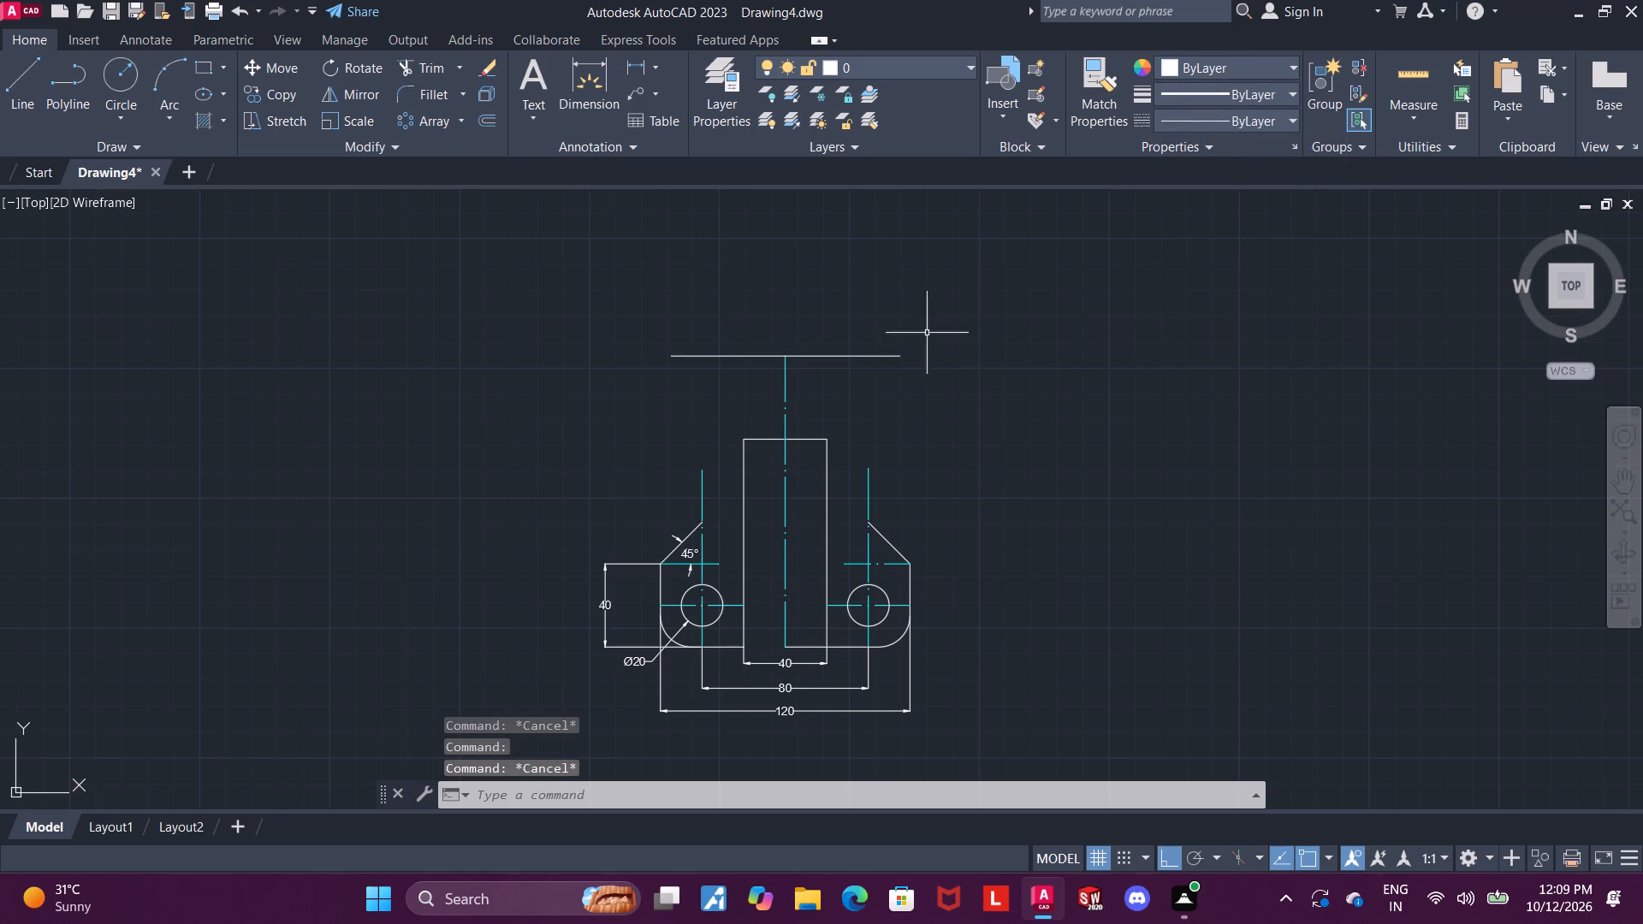
Draw a 50-unit diameter circle centred on the vertical centre line's upper end.
{"action": "scroll", "coordinate": [920, 315], "scroll_direction": "up", "scroll_amount": 1}
{"action": "left_click", "coordinate": [118, 79]}
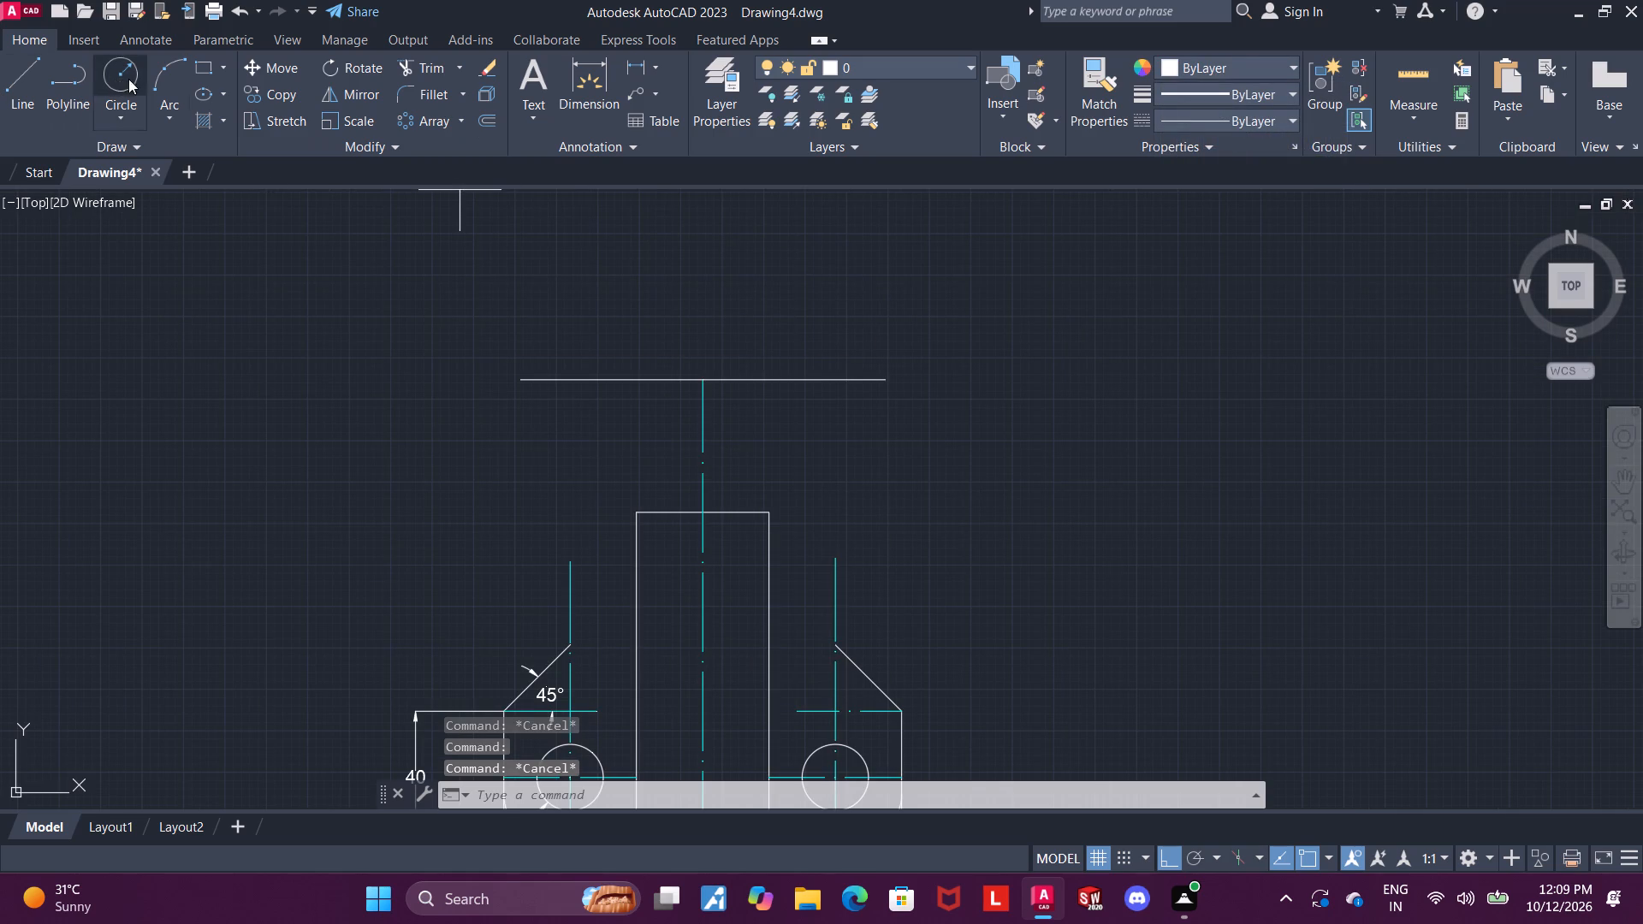
{"action": "left_click", "coordinate": [700, 379]}
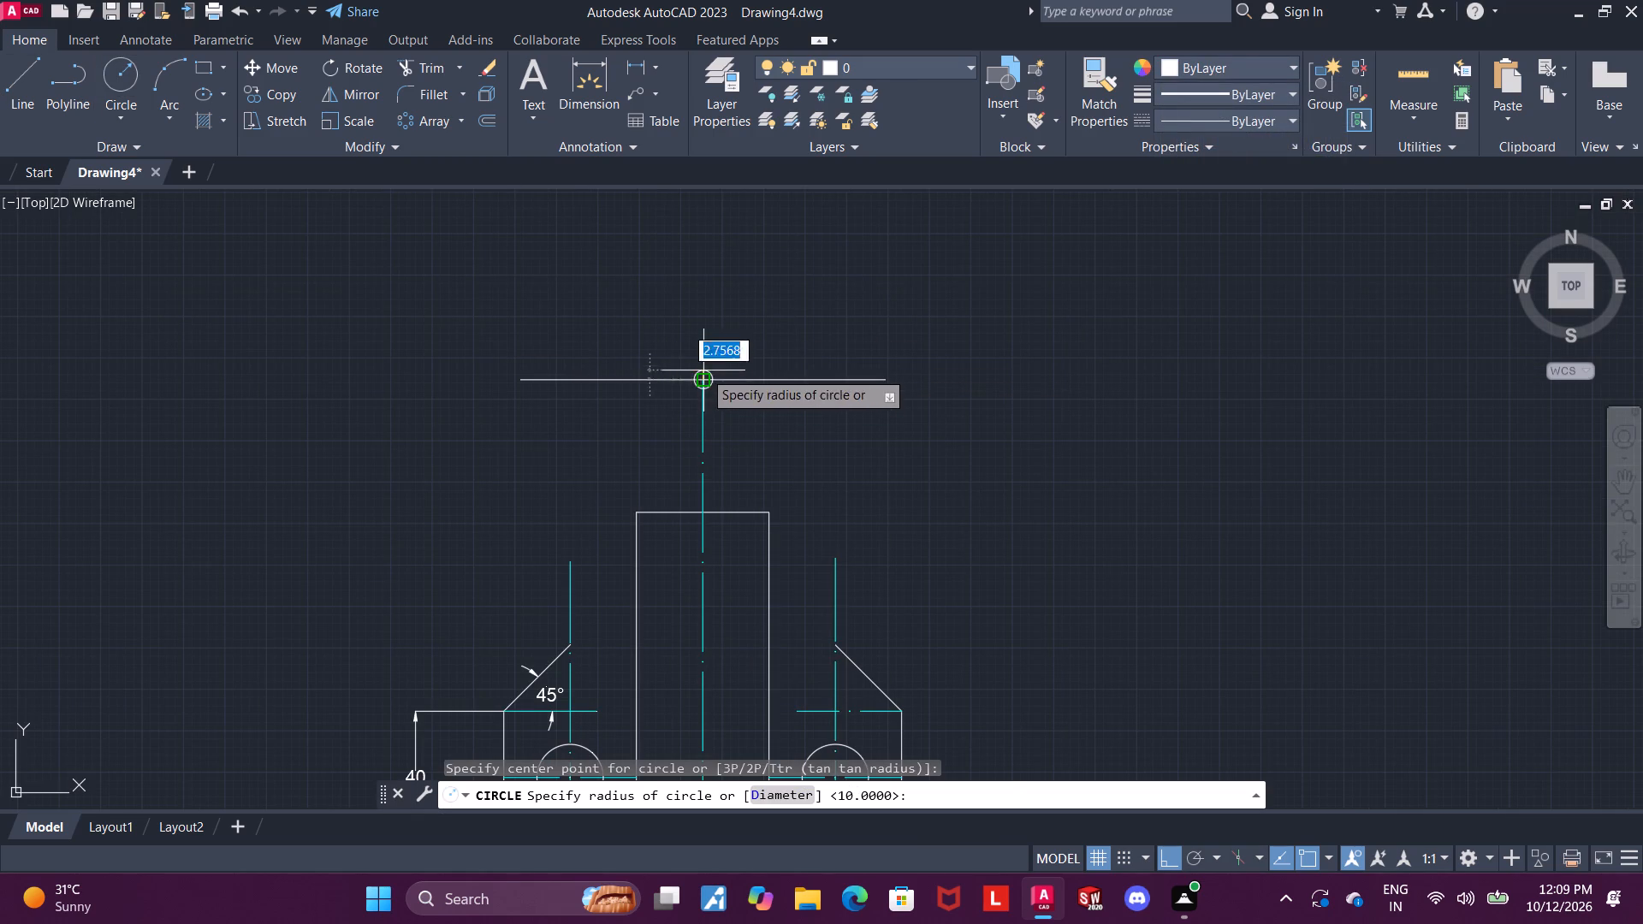
{"action": "key", "text": "d"}
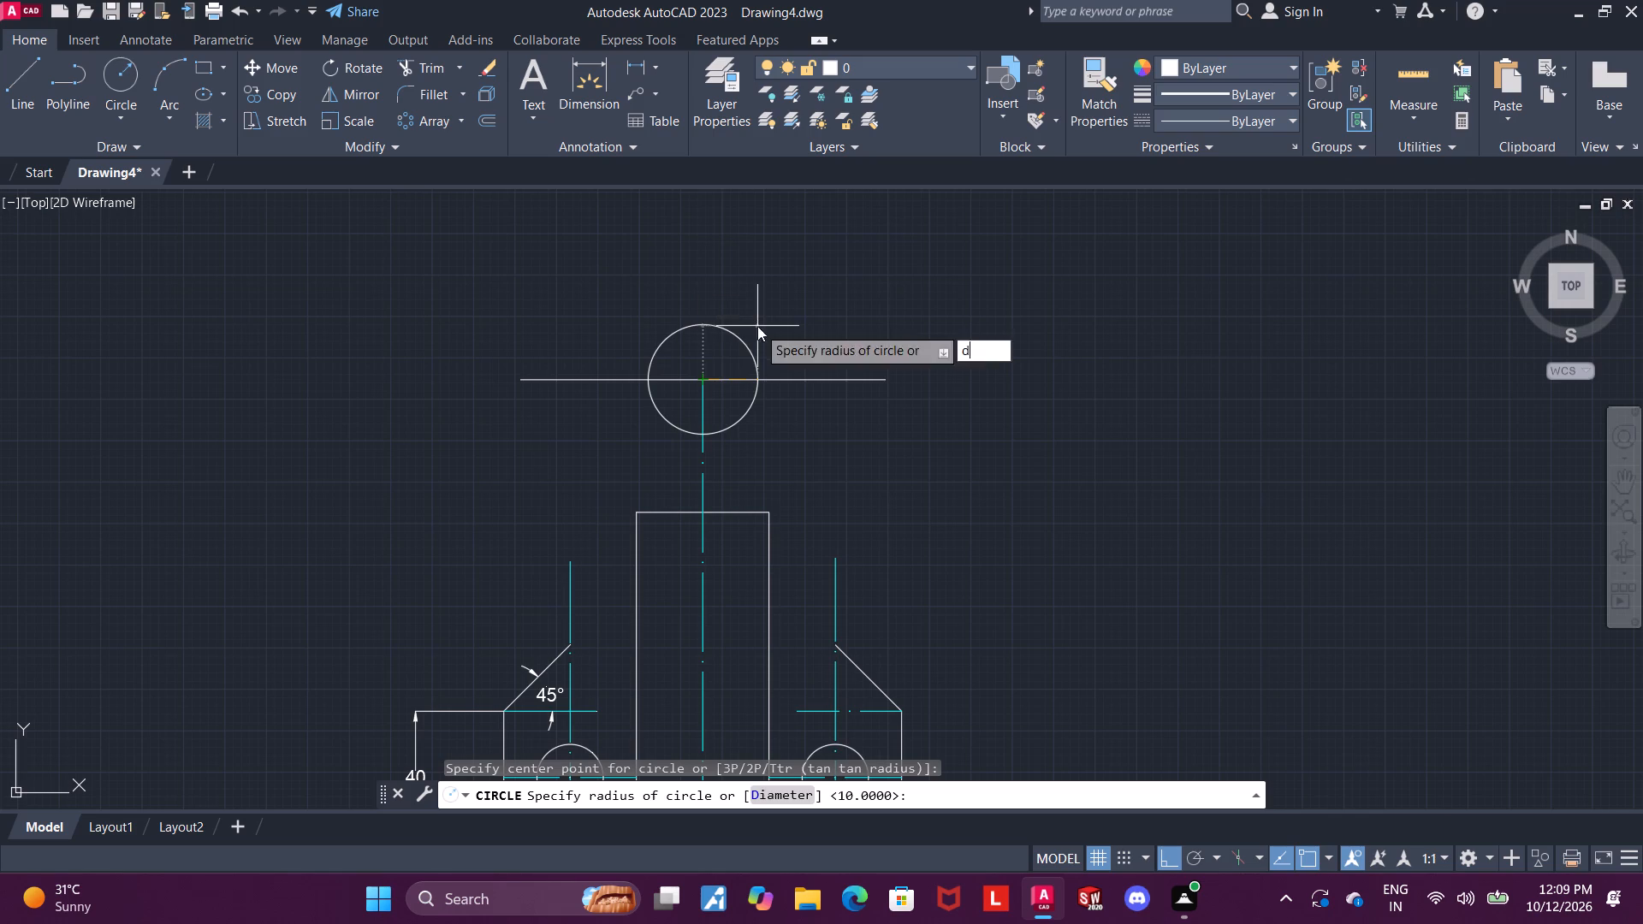
{"action": "key", "text": "Return"}
{"action": "type", "text": "50"}
{"action": "key", "text": "Return"}
{"action": "key", "text": "Escape"}
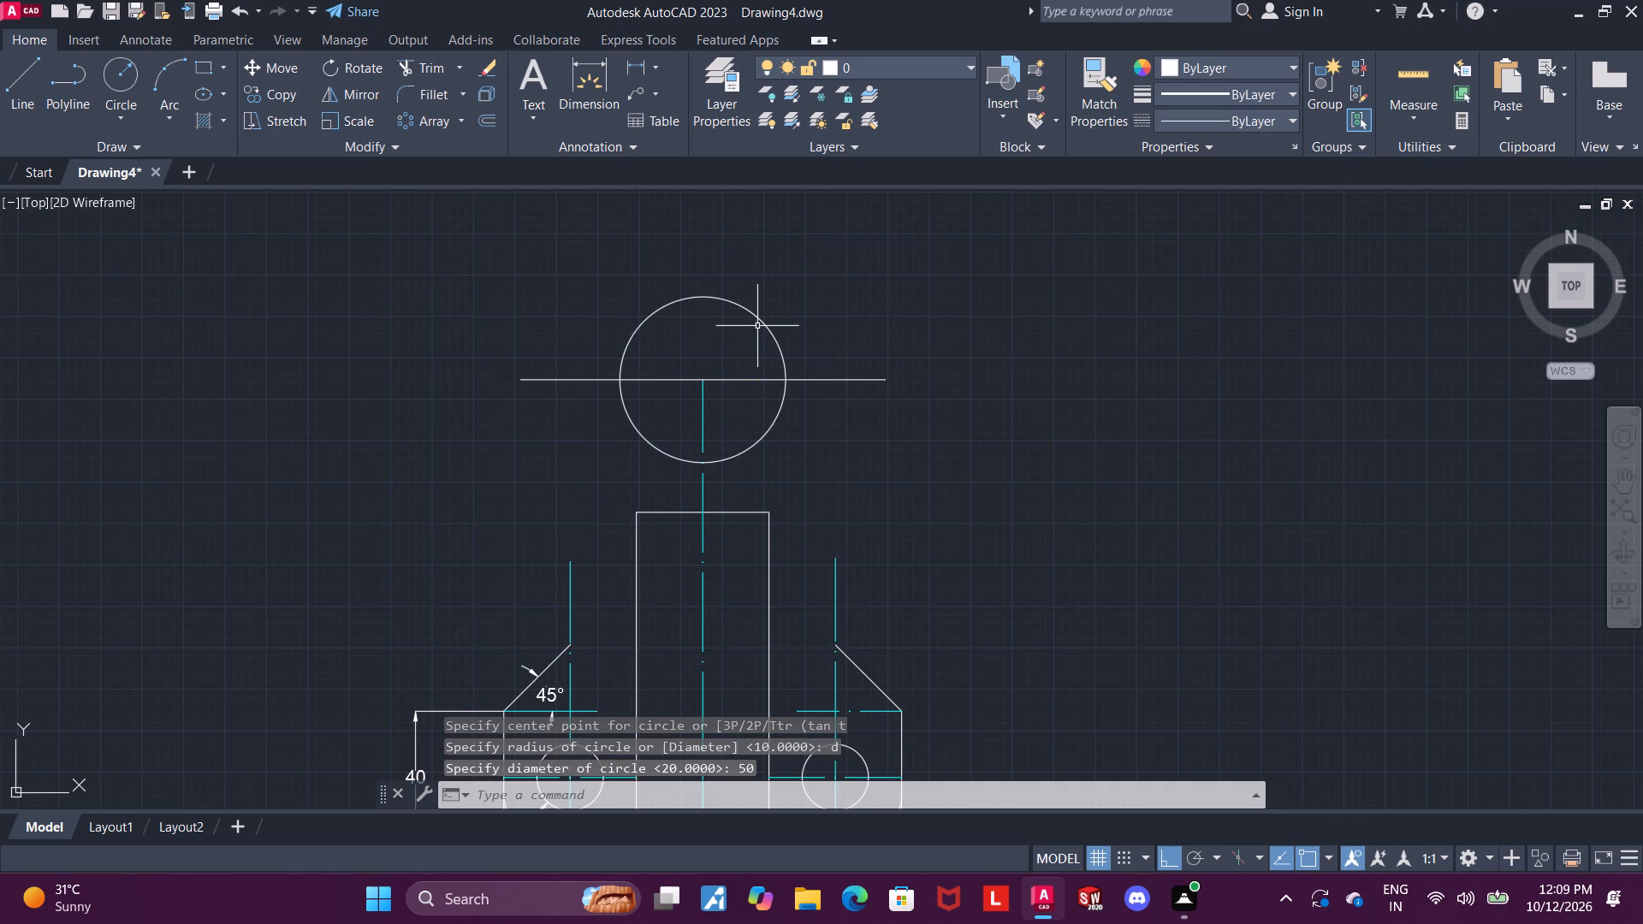
{"action": "key", "text": "Escape"}
Join the two 55-unit horizontal lines through the circle's centre into one line.
{"action": "scroll", "coordinate": [680, 276], "scroll_direction": "down", "scroll_amount": 1}
{"action": "middle_click_drag", "start_coordinate": [727, 283], "coordinate": [852, 323]}
{"action": "scroll", "coordinate": [870, 377], "scroll_direction": "up", "scroll_amount": 1}
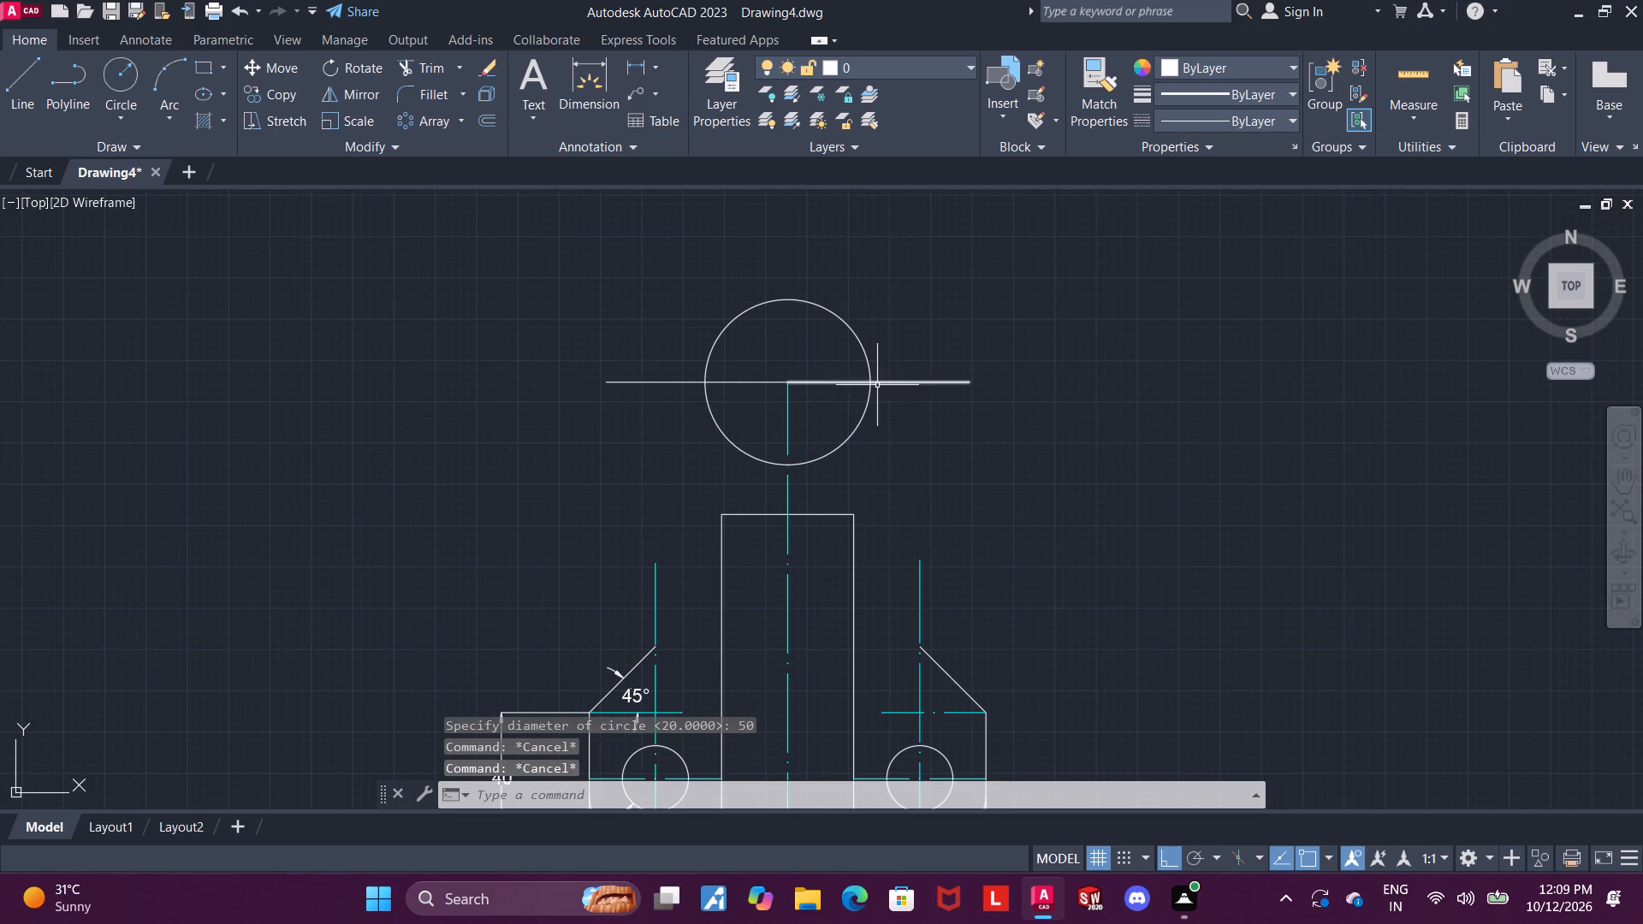
{"action": "left_click", "coordinate": [944, 377]}
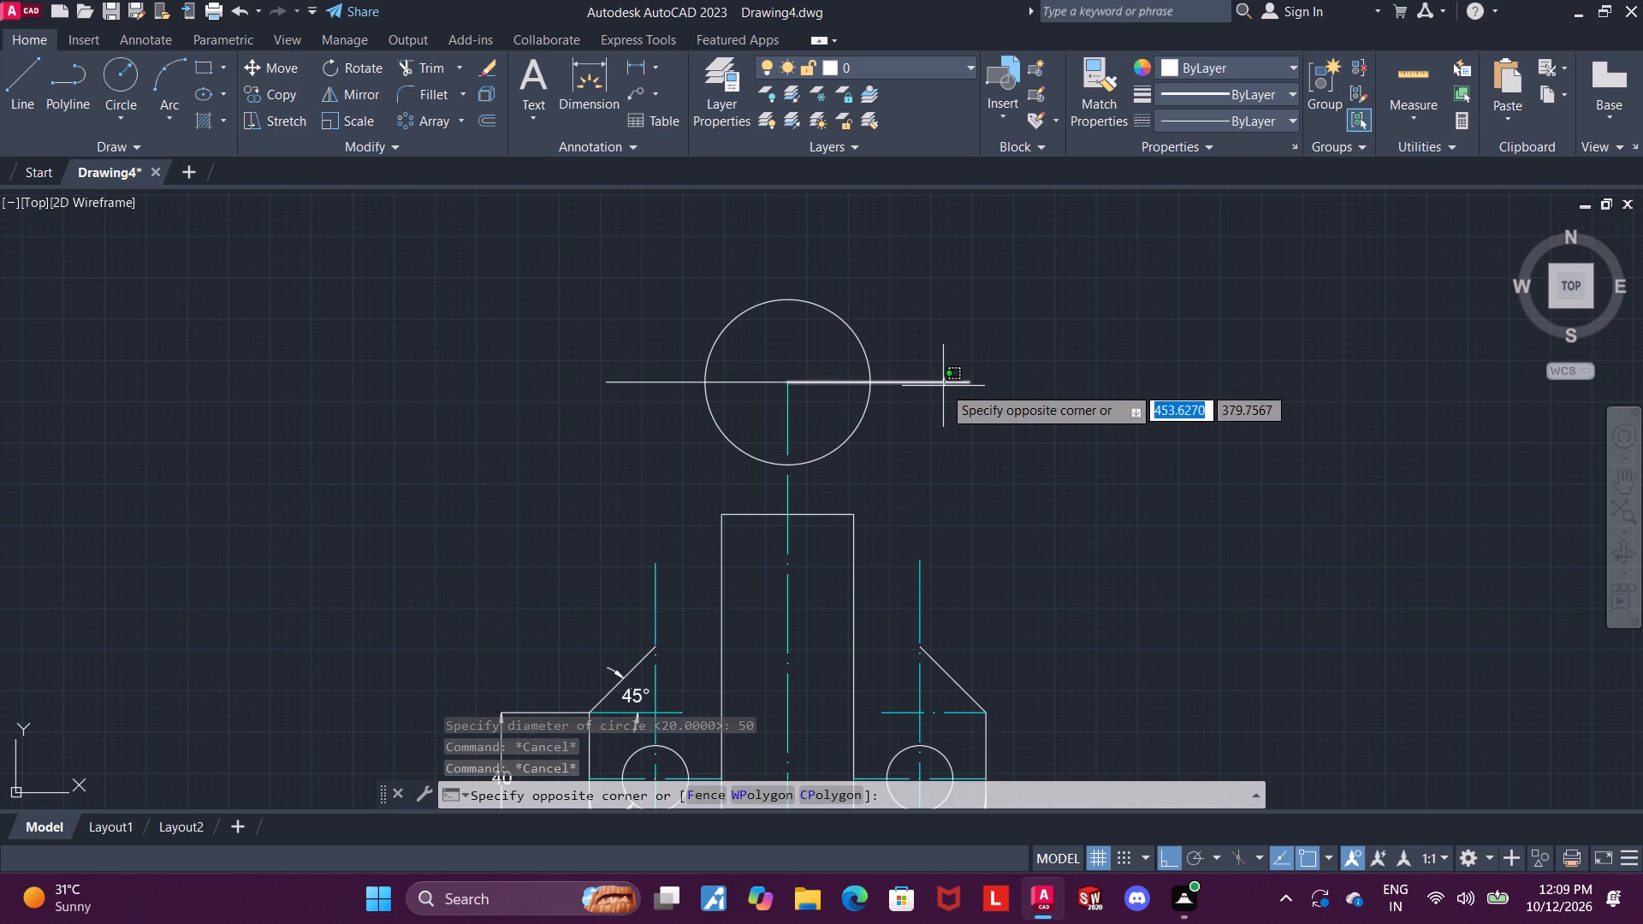
{"action": "left_click", "coordinate": [943, 386]}
{"action": "left_click", "coordinate": [751, 384]}
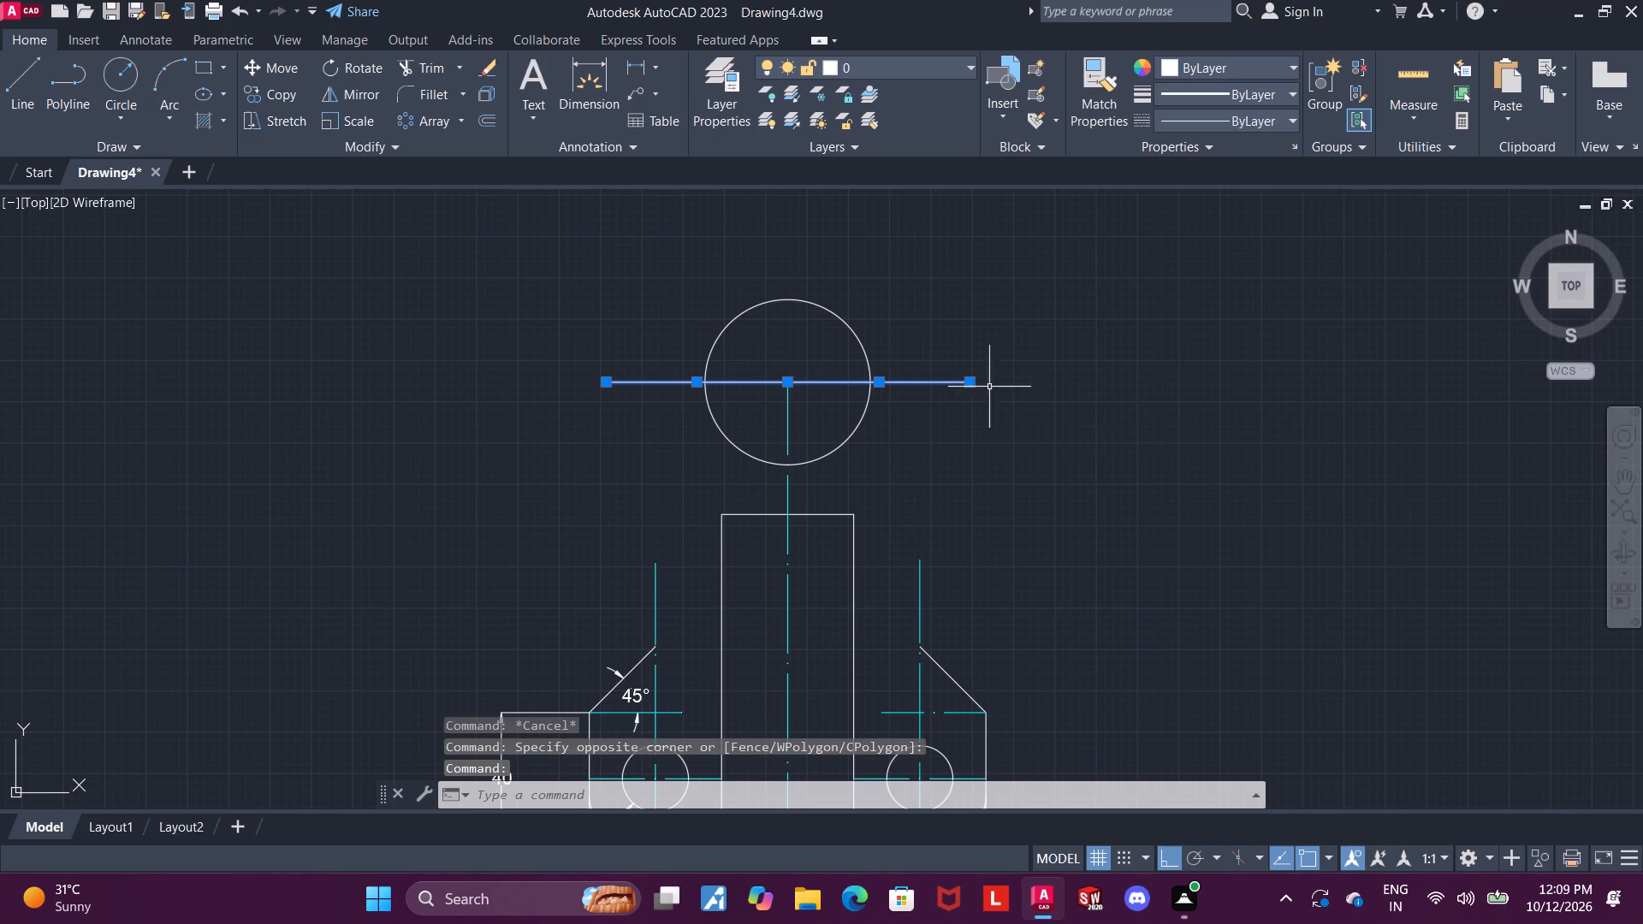
{"action": "key", "text": "j"}
{"action": "key", "text": "Return"}
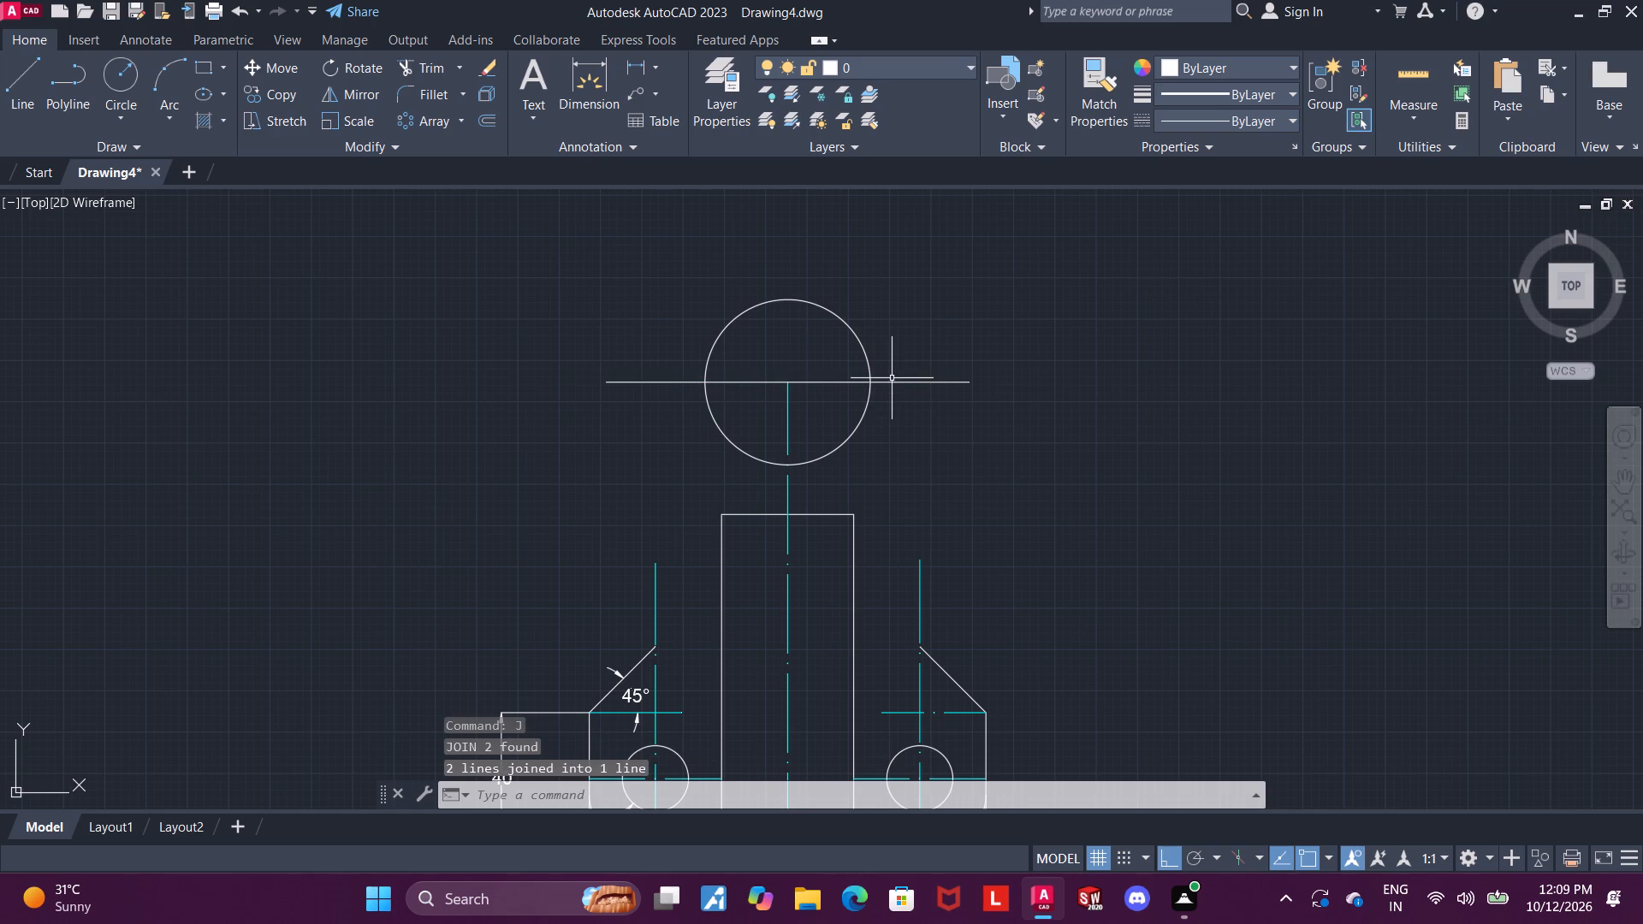
Give the joined horizontal line the ACAD_ISO04W100 linetype and cyan colour.
{"action": "left_click", "coordinate": [892, 380]}
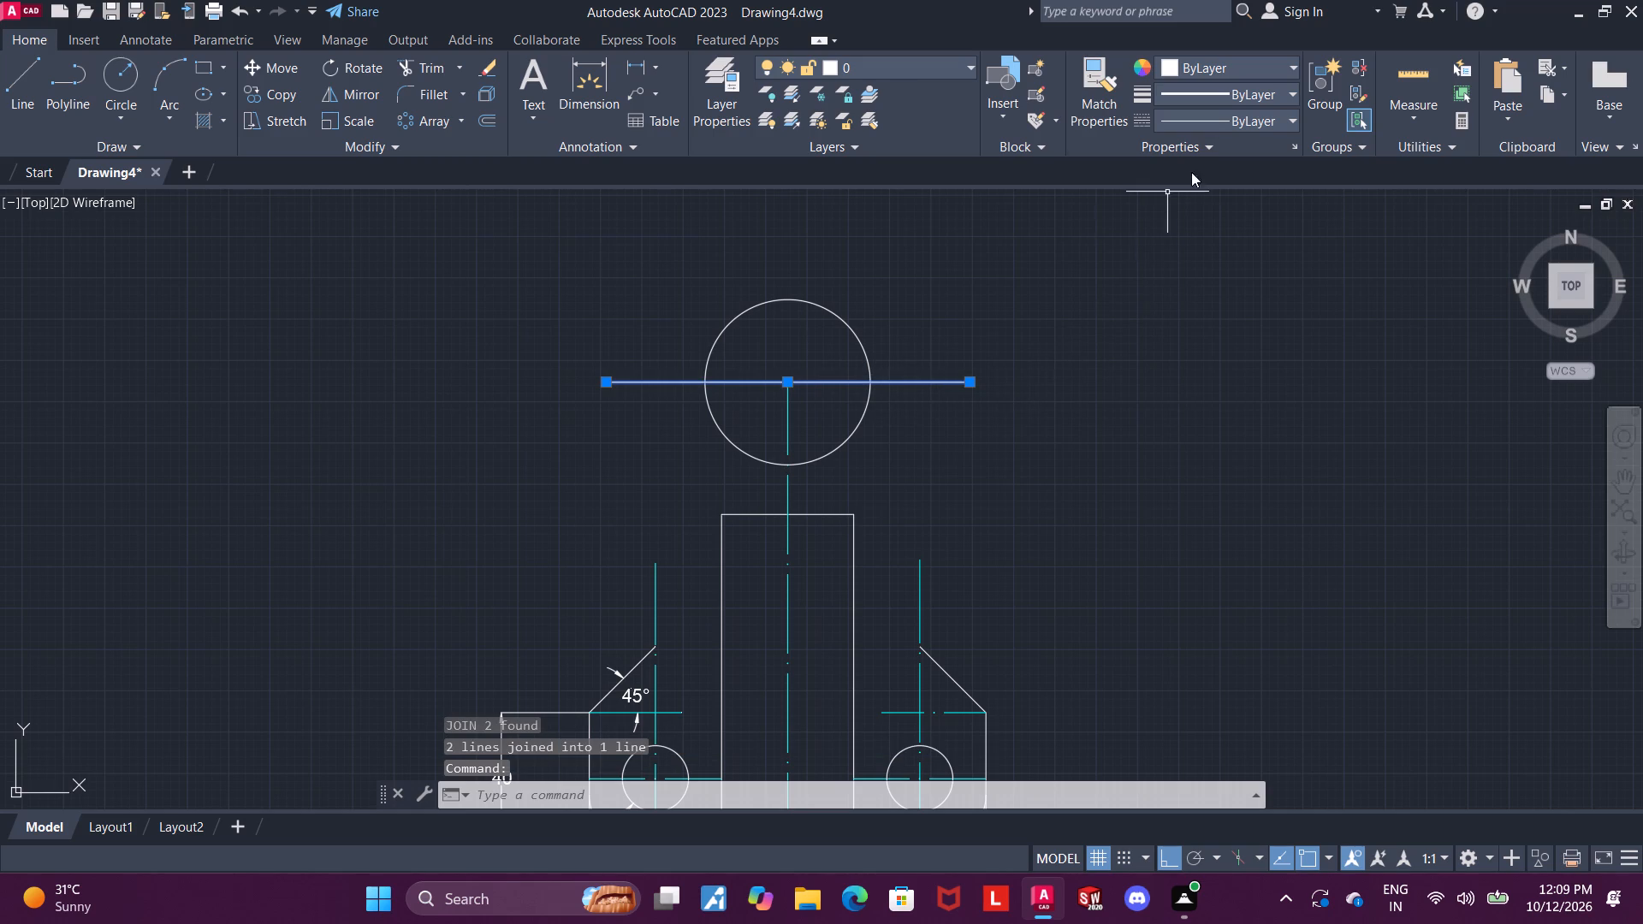
{"action": "left_click", "coordinate": [1220, 124]}
{"action": "left_click", "coordinate": [1232, 196]}
{"action": "left_click", "coordinate": [1202, 50]}
{"action": "left_click", "coordinate": [1208, 64]}
{"action": "left_click", "coordinate": [1230, 277]}
{"action": "key", "text": "Escape"}
{"action": "scroll", "coordinate": [1227, 295], "scroll_direction": "down", "scroll_amount": 2}
{"action": "key", "text": "Escape"}
{"action": "key", "text": "Escape"}
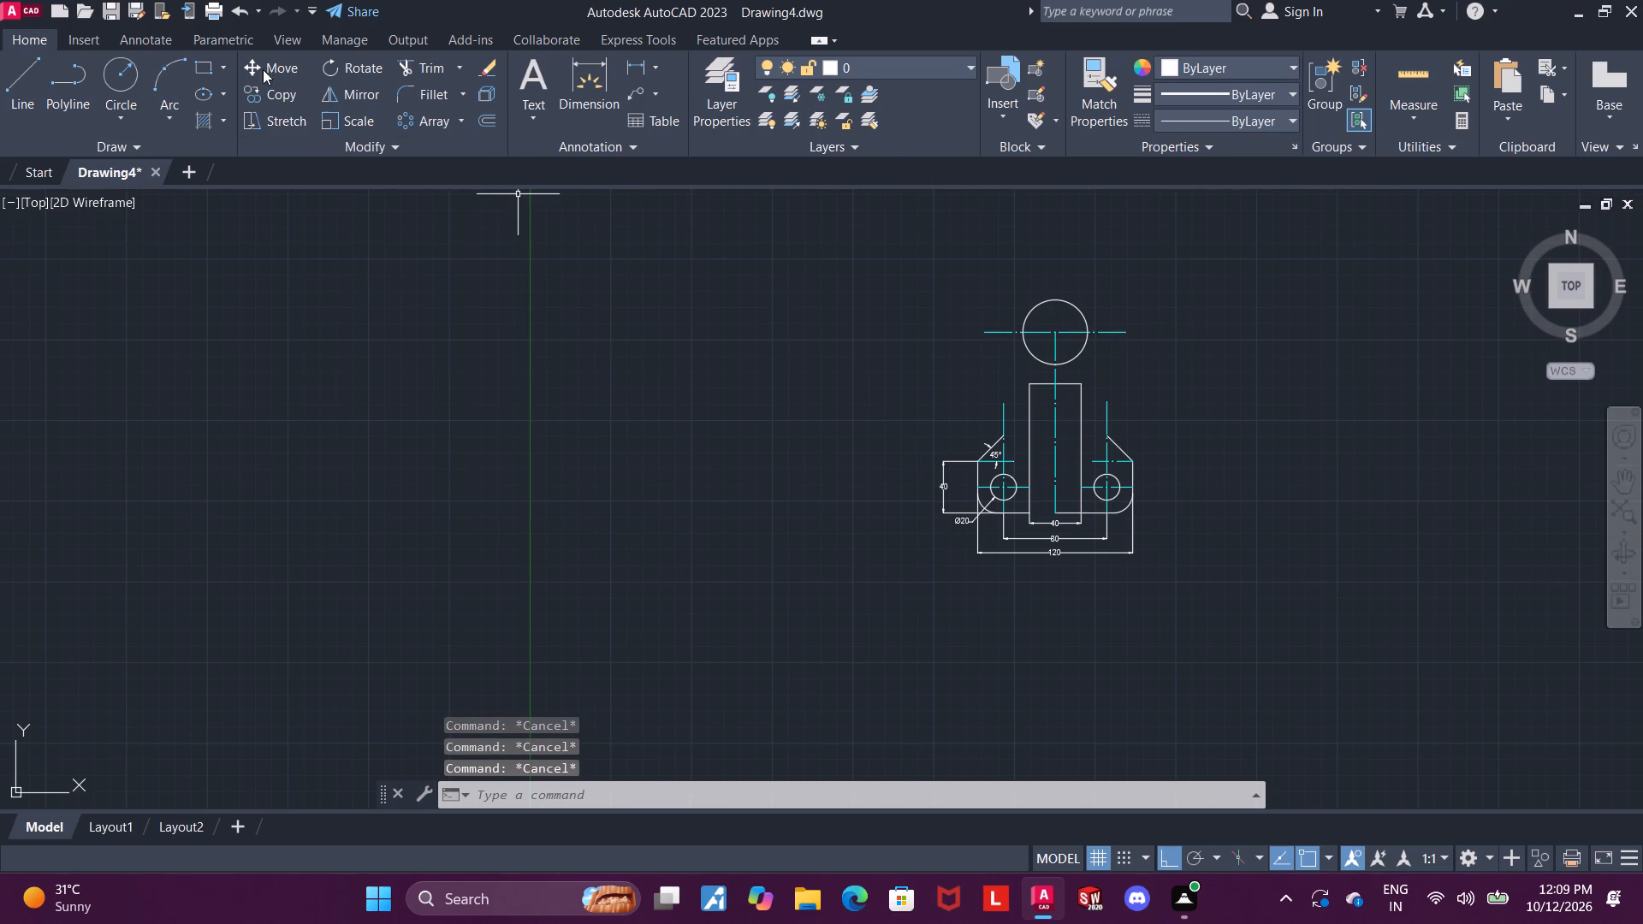
Draw a circle of radius 24 centred on the left end of the upper horizontal centre line.
{"action": "left_click", "coordinate": [122, 73]}
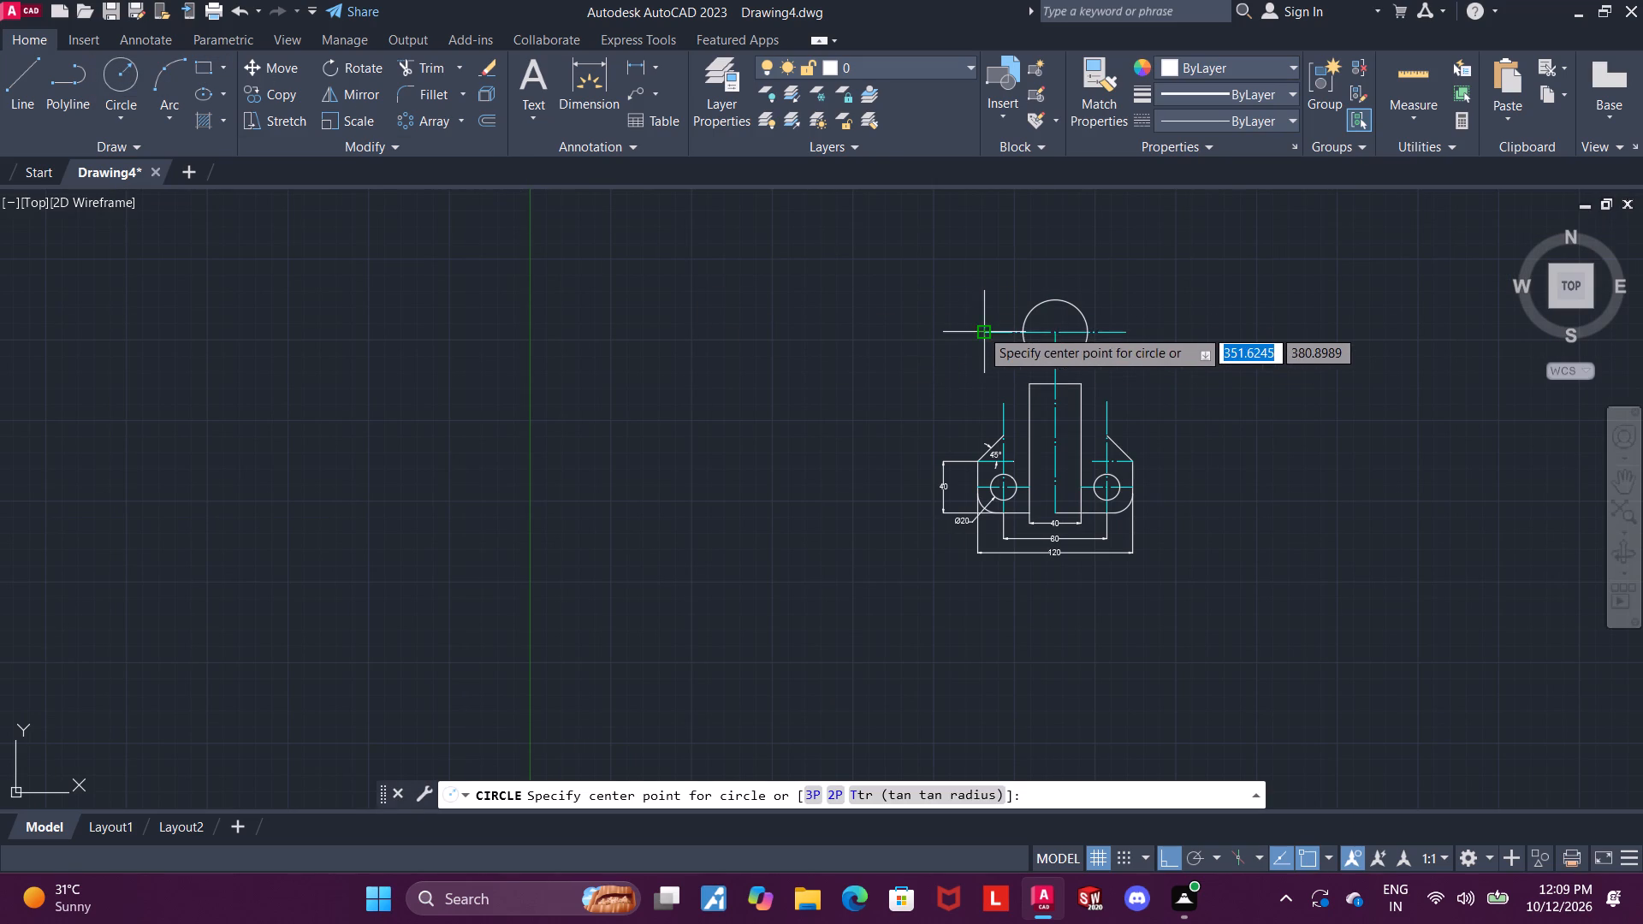
{"action": "left_click", "coordinate": [981, 329]}
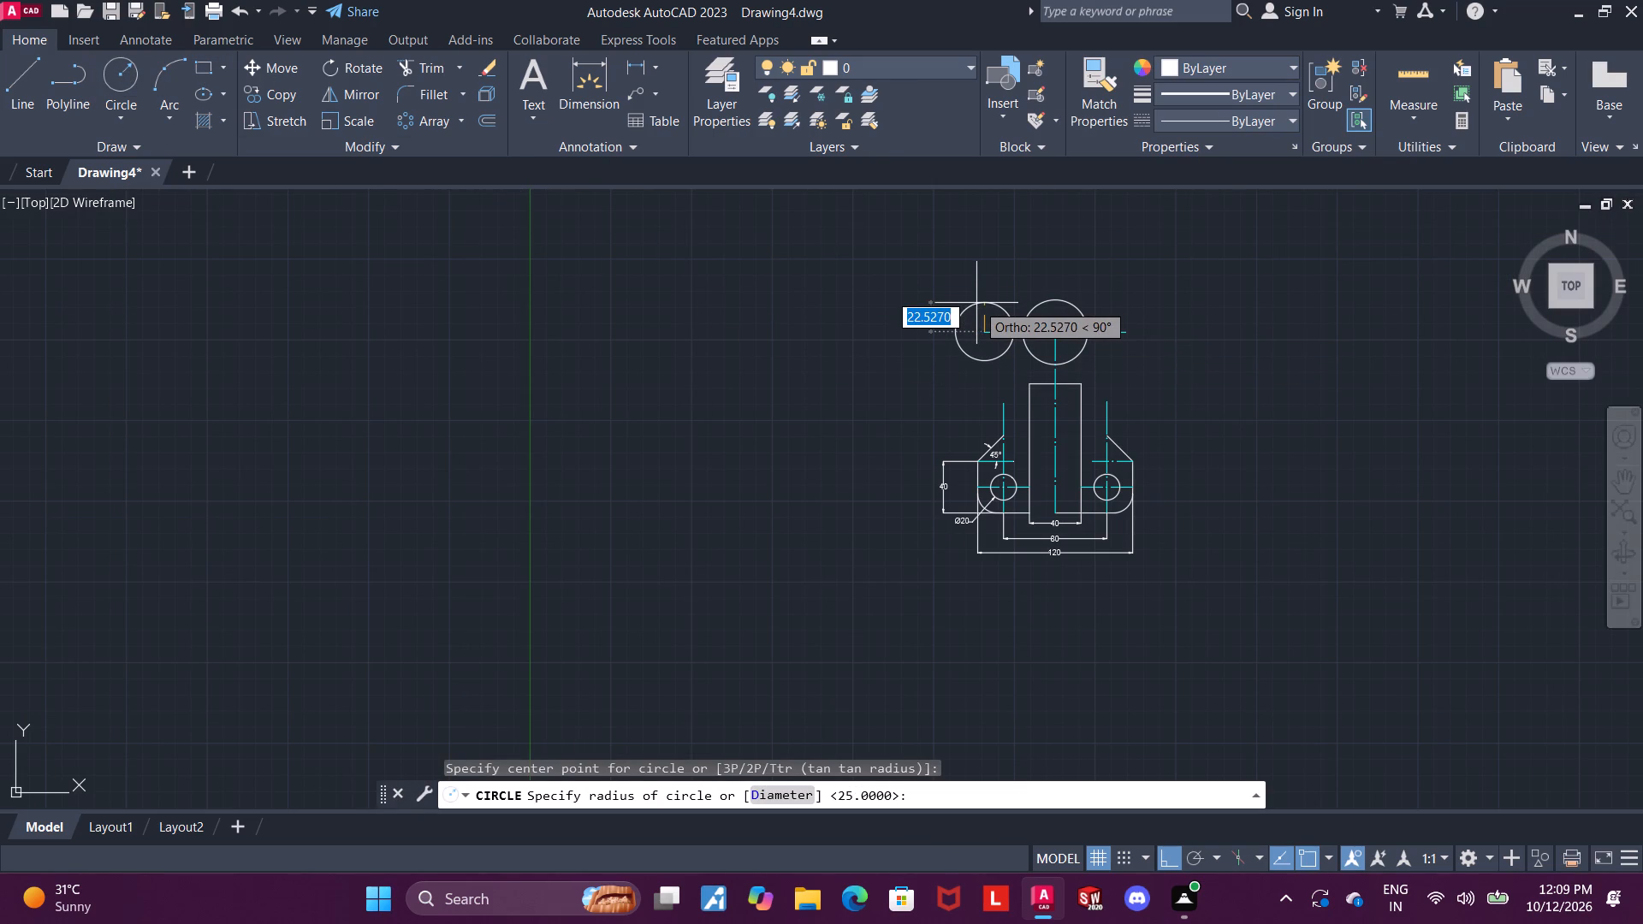
{"action": "type", "text": "24"}
{"action": "key", "text": "Return"}
{"action": "key", "text": "Escape"}
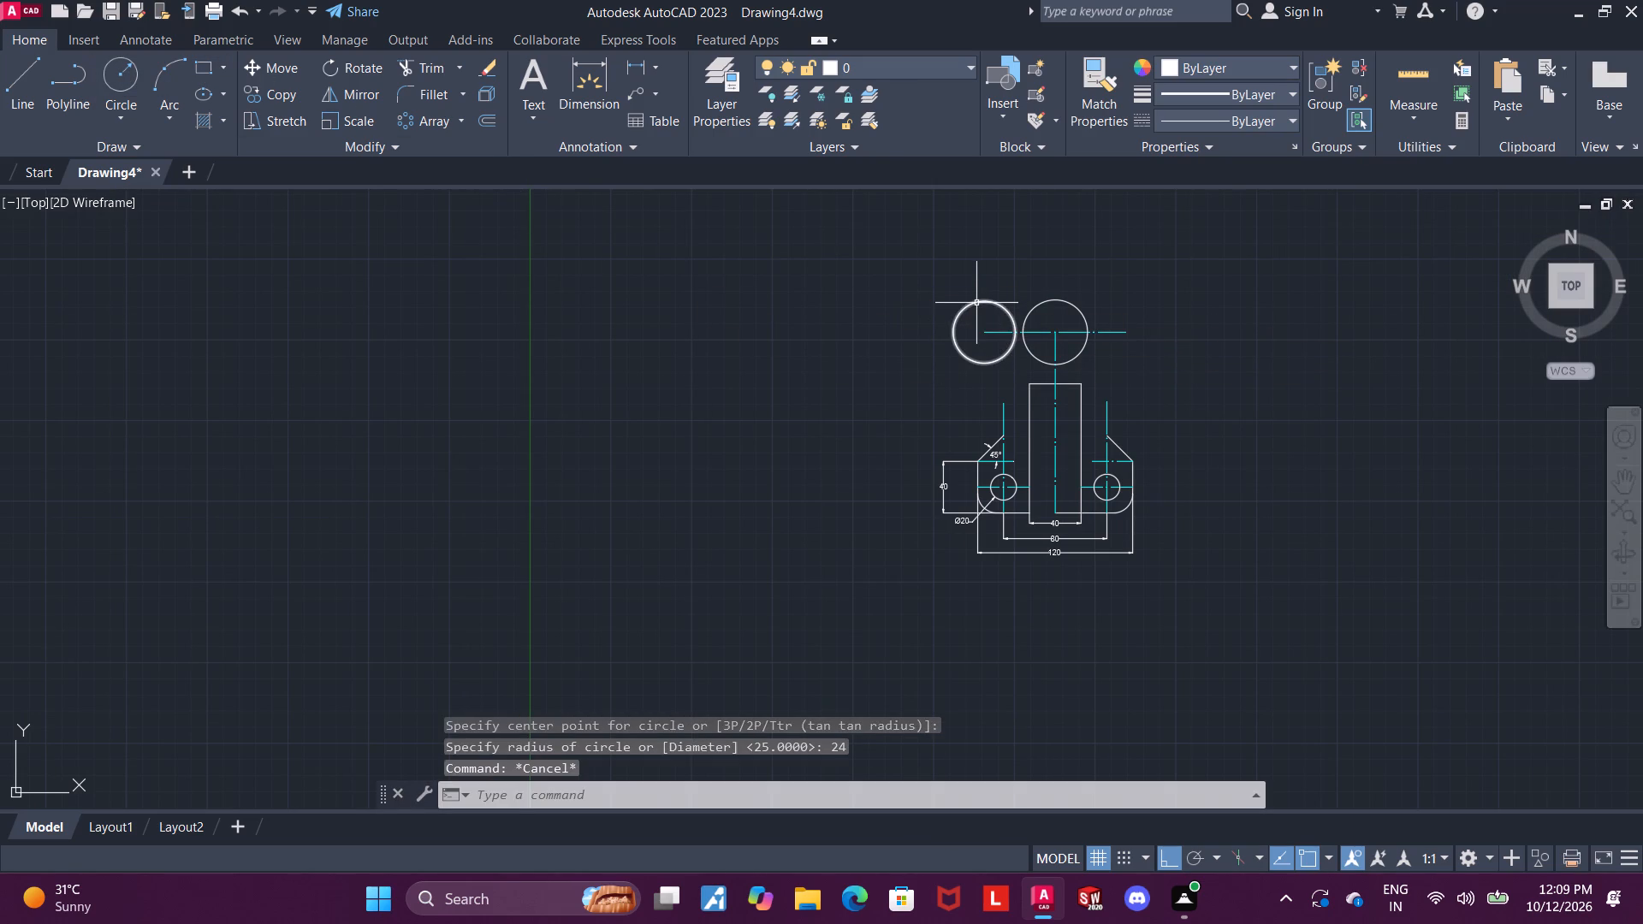
Draw a circle of radius 24 centred on the right end of the upper horizontal centre line.
{"action": "scroll", "coordinate": [1077, 311], "scroll_direction": "down", "scroll_amount": 1}
{"action": "middle_click_drag", "start_coordinate": [1123, 278], "coordinate": [1053, 340]}
{"action": "scroll", "coordinate": [1075, 371], "scroll_direction": "up", "scroll_amount": 2}
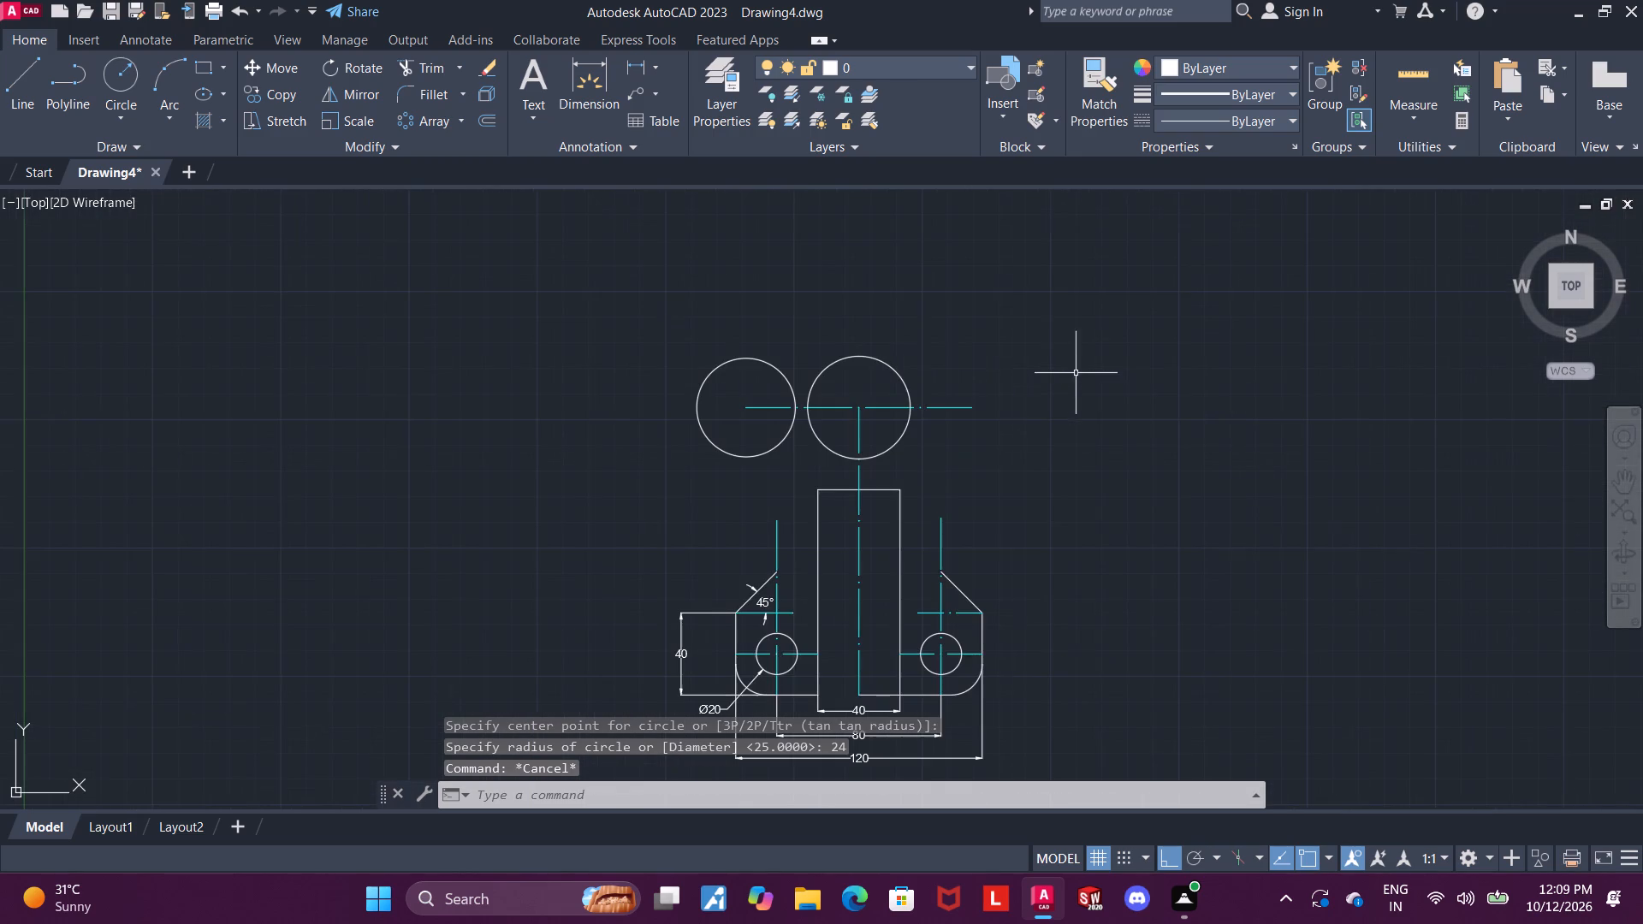
{"action": "left_click", "coordinate": [122, 77]}
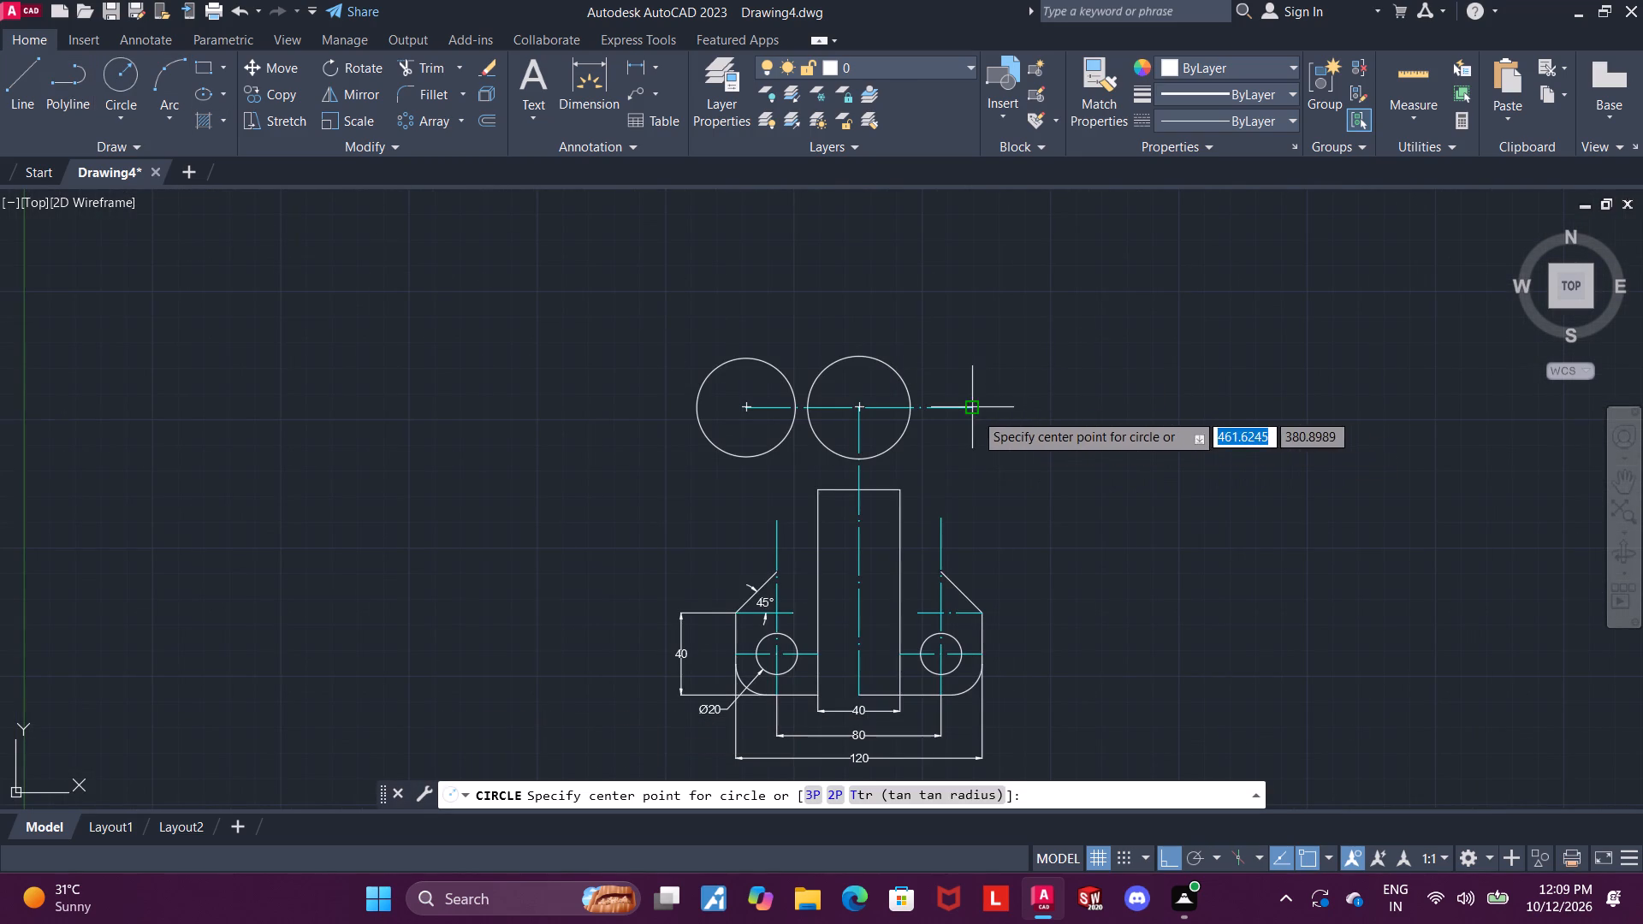
{"action": "left_click", "coordinate": [971, 412]}
{"action": "type", "text": "24"}
{"action": "key", "text": "Return"}
{"action": "key", "text": "Escape"}
{"action": "key", "text": "Escape"}
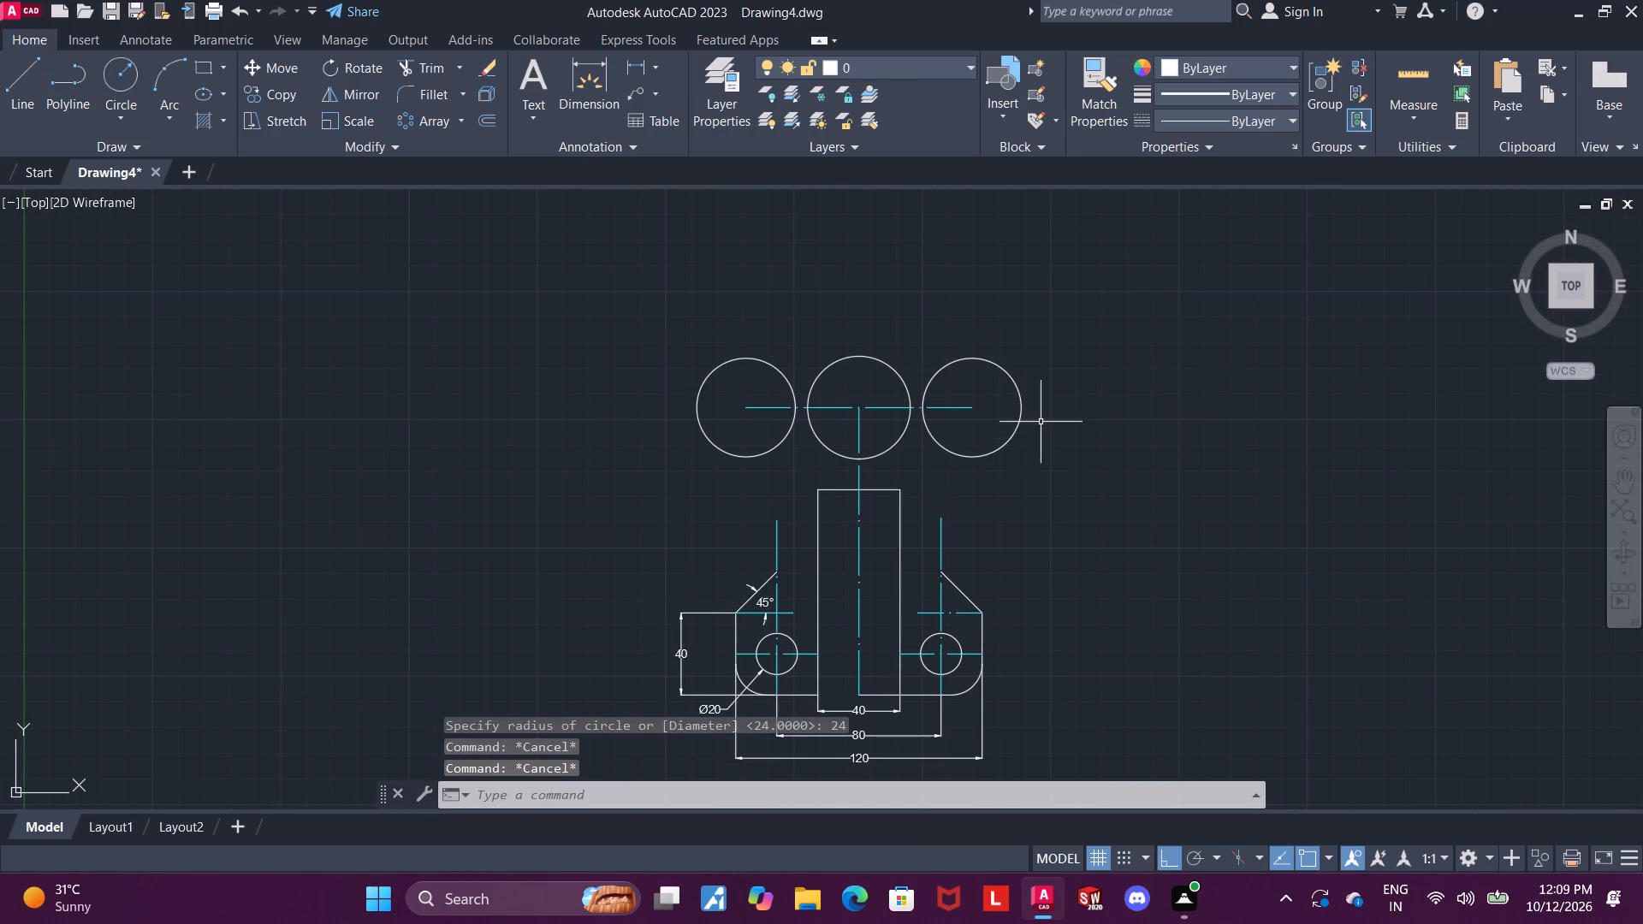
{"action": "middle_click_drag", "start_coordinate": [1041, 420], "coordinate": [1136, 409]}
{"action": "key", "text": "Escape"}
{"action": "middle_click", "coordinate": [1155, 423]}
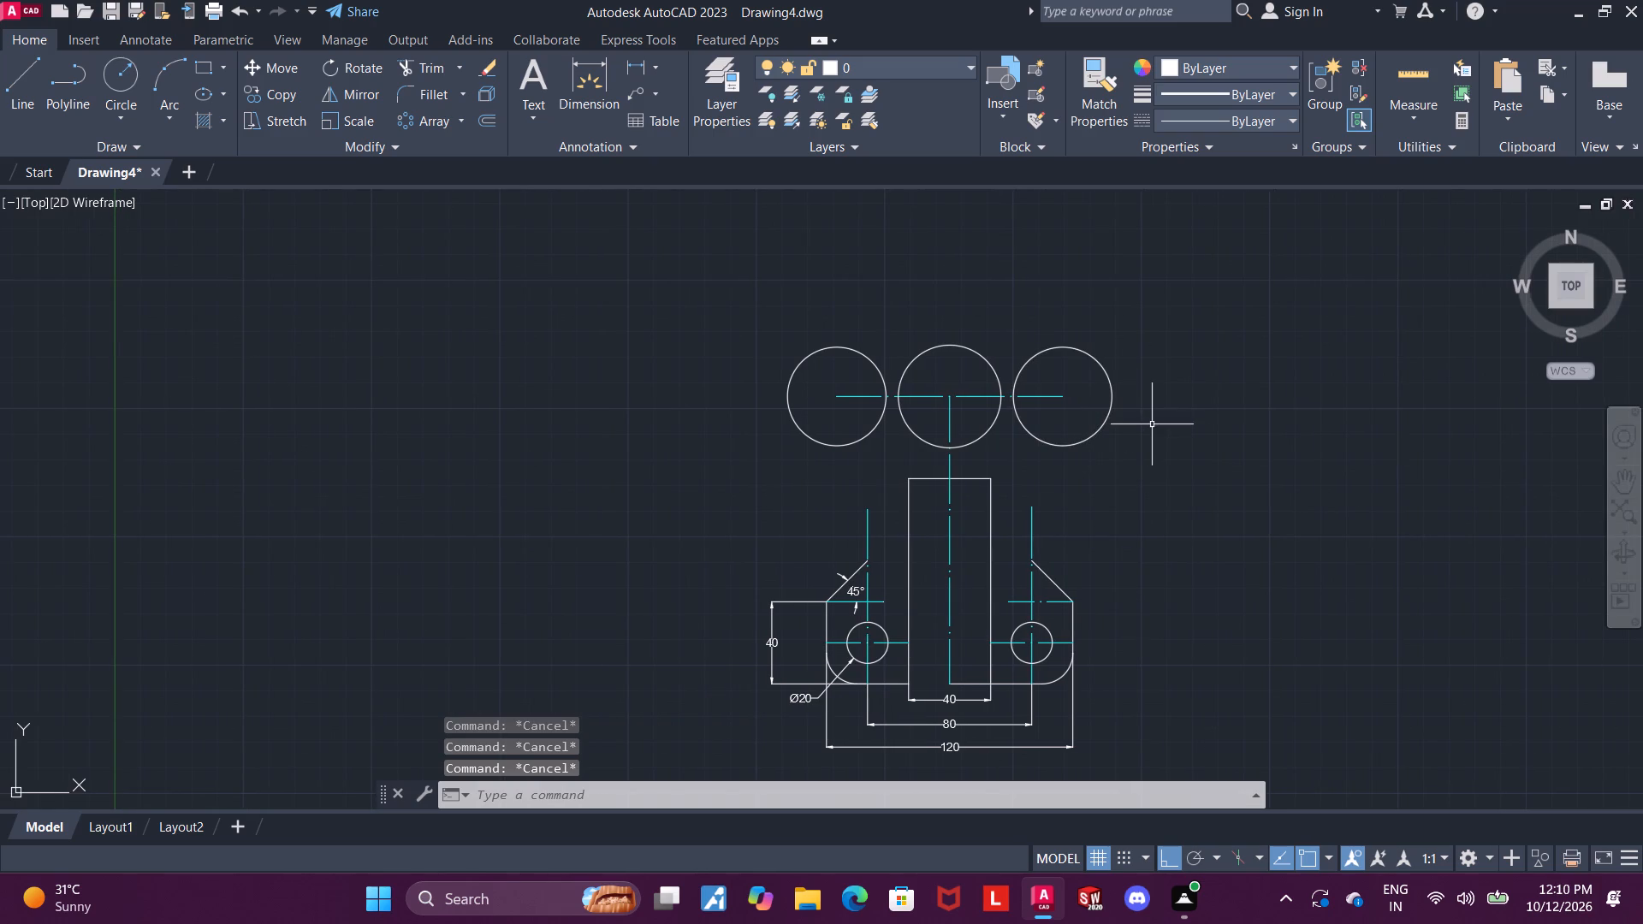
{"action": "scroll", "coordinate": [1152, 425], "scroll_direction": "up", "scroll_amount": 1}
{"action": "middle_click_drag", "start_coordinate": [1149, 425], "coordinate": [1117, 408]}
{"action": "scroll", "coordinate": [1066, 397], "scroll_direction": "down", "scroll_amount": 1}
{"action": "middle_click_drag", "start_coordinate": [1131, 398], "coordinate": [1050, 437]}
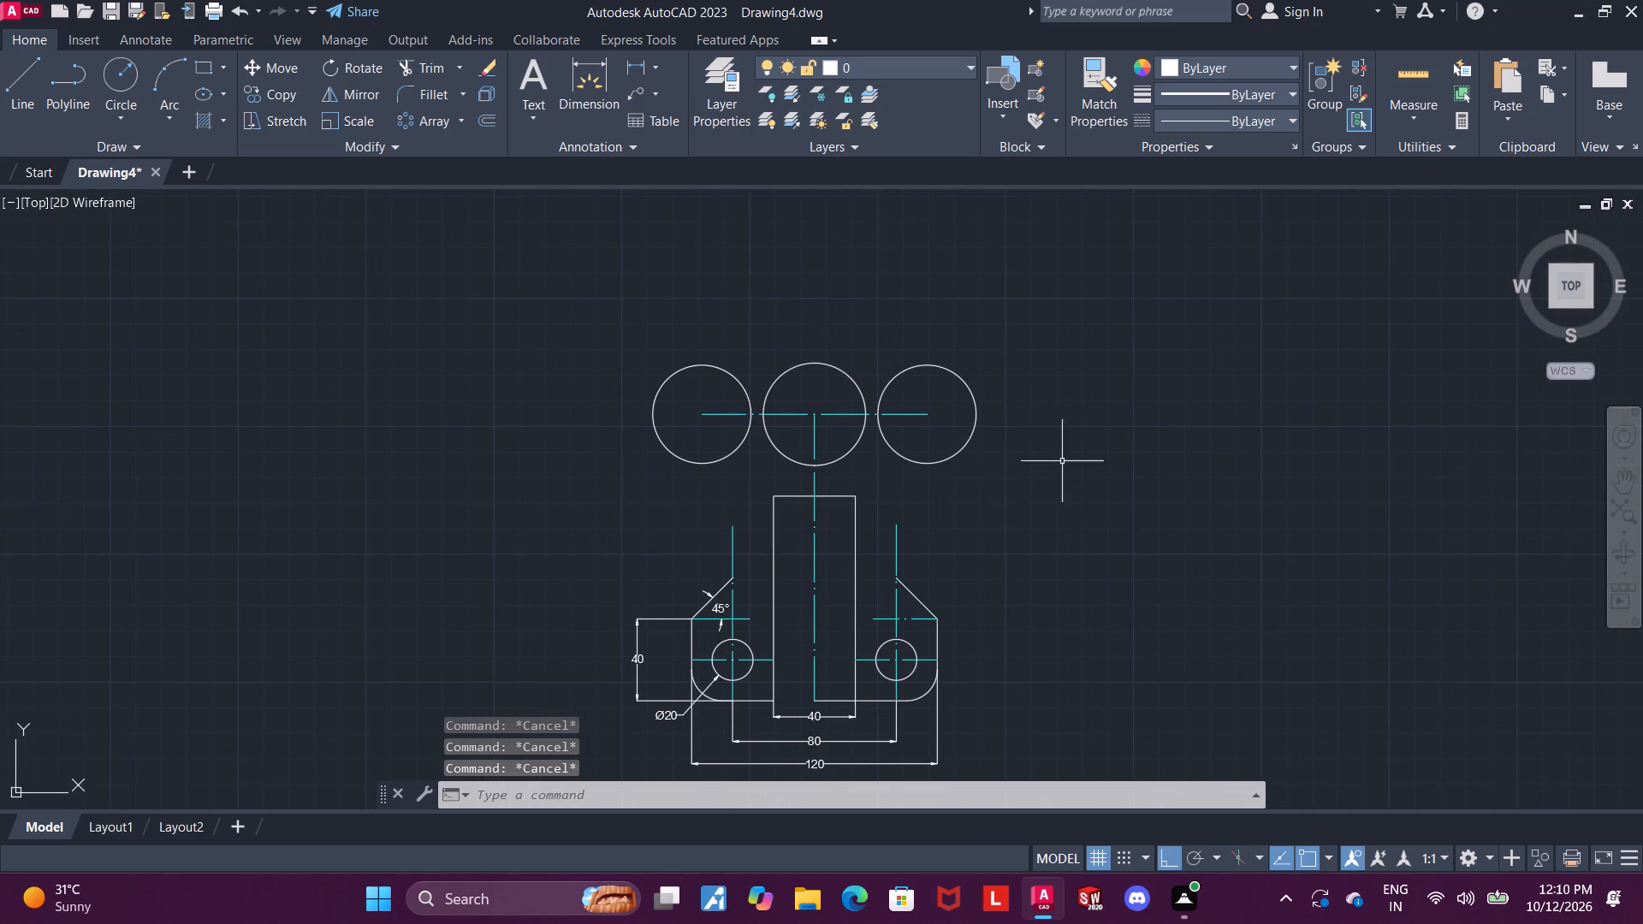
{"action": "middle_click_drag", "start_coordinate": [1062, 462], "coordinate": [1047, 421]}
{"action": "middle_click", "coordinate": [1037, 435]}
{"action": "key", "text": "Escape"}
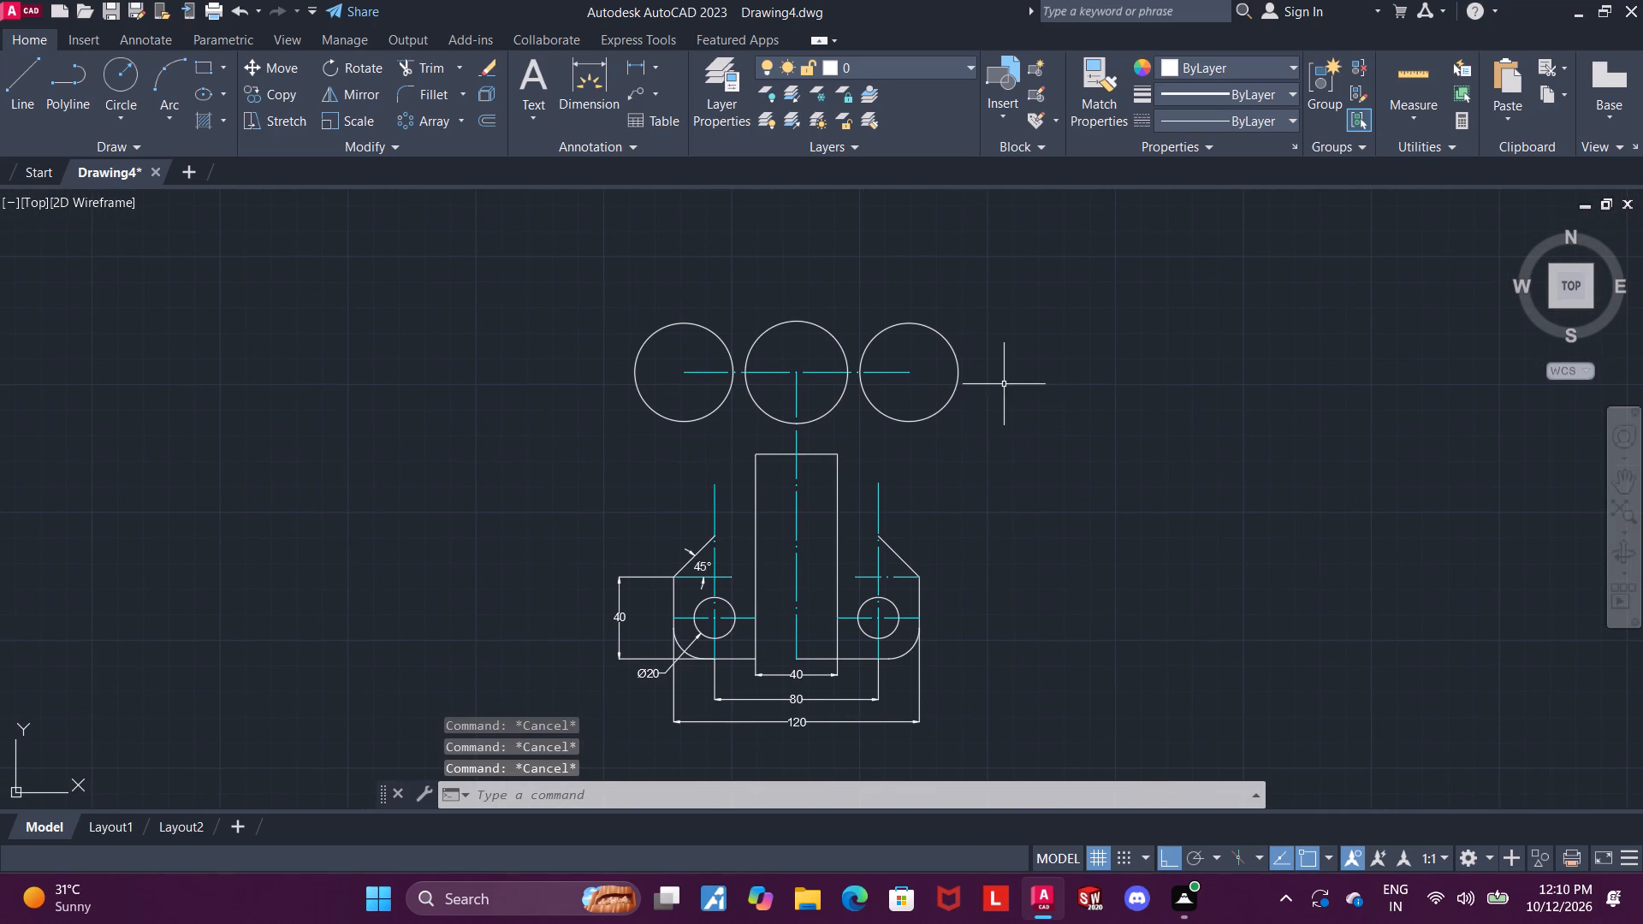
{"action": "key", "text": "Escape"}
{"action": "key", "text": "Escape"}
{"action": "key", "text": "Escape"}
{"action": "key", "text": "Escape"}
Draw a line from the upper end of the left 45° shoulder tangent to the outer side of the left circle.
{"action": "left_click", "coordinate": [22, 91]}
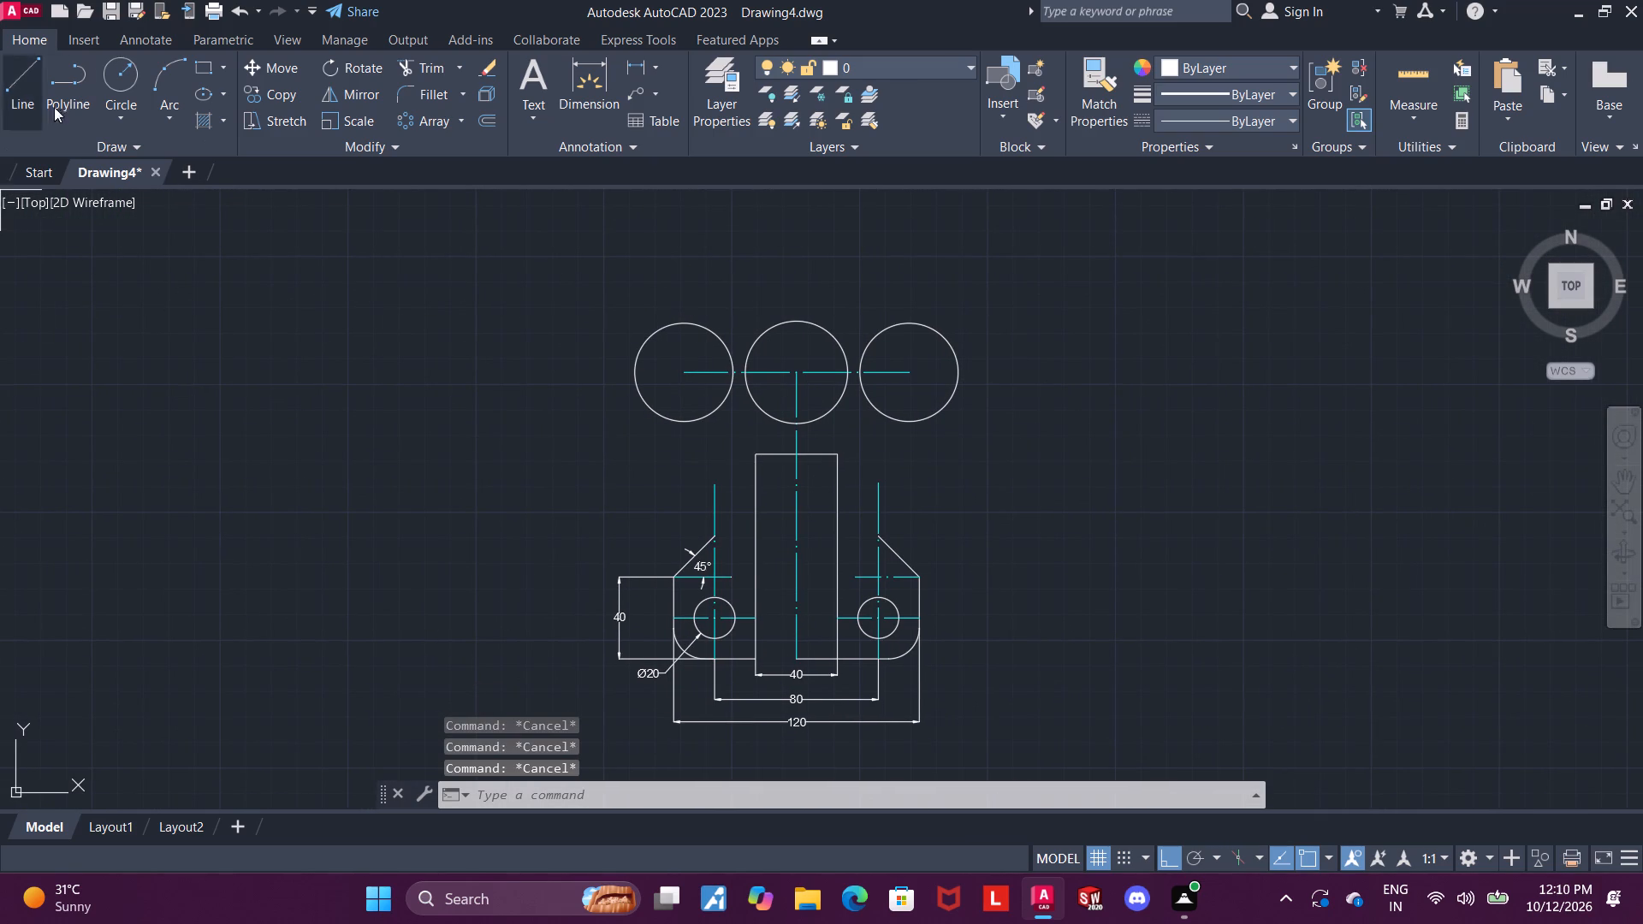
{"action": "scroll", "coordinate": [715, 536], "scroll_direction": "up", "scroll_amount": 2}
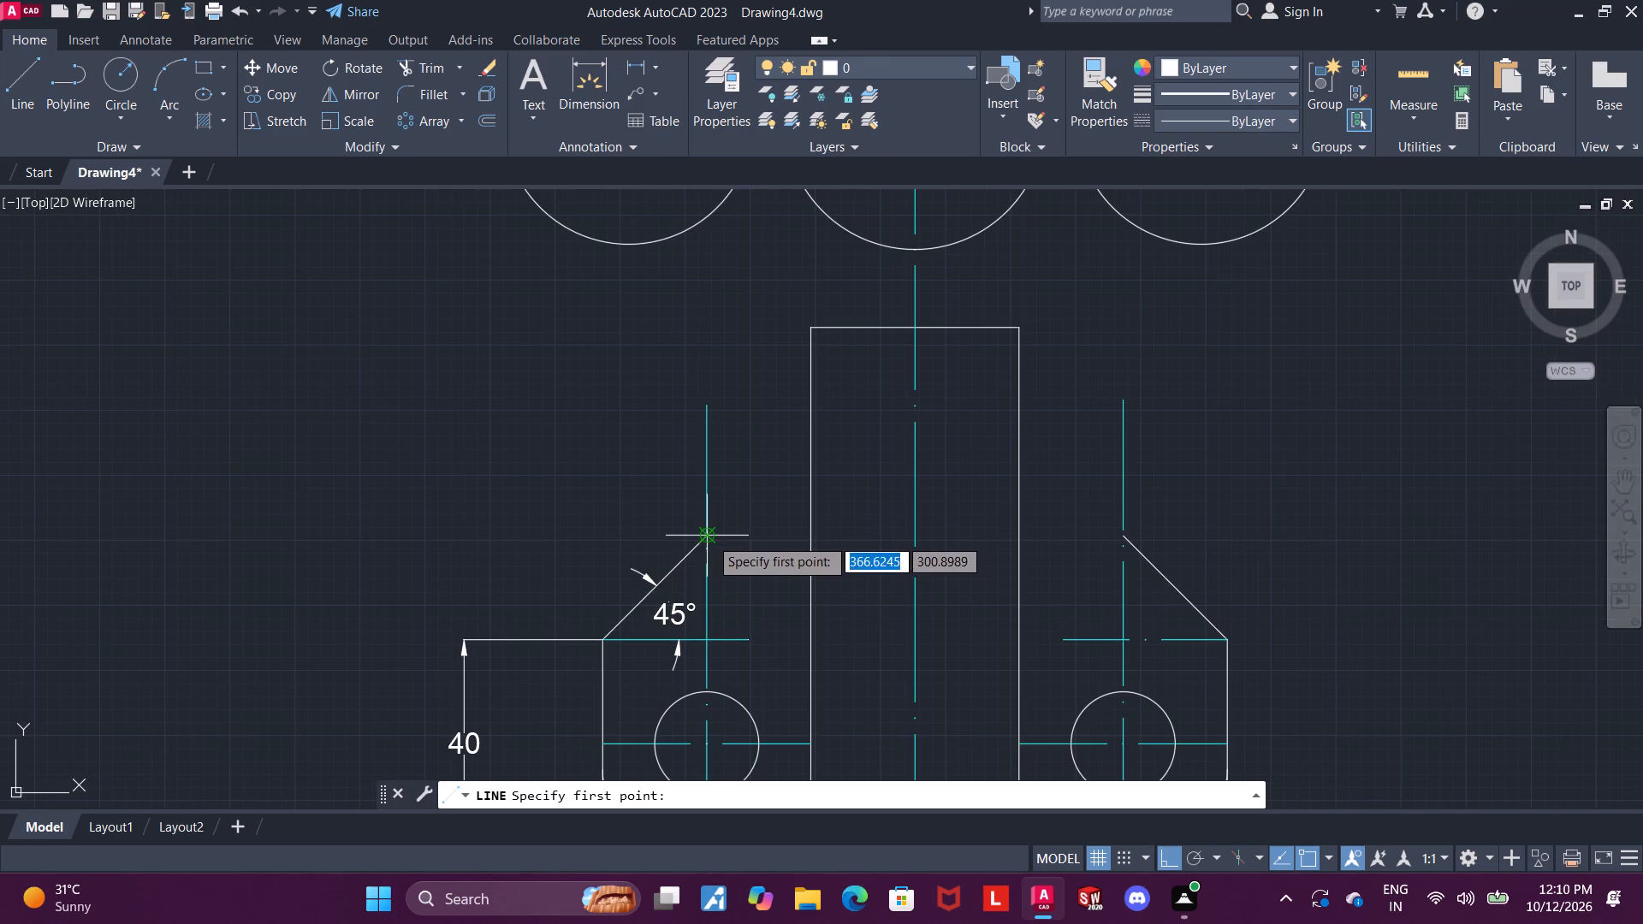
{"action": "left_click", "coordinate": [707, 536]}
{"action": "scroll", "coordinate": [707, 536], "scroll_direction": "down", "scroll_amount": 2}
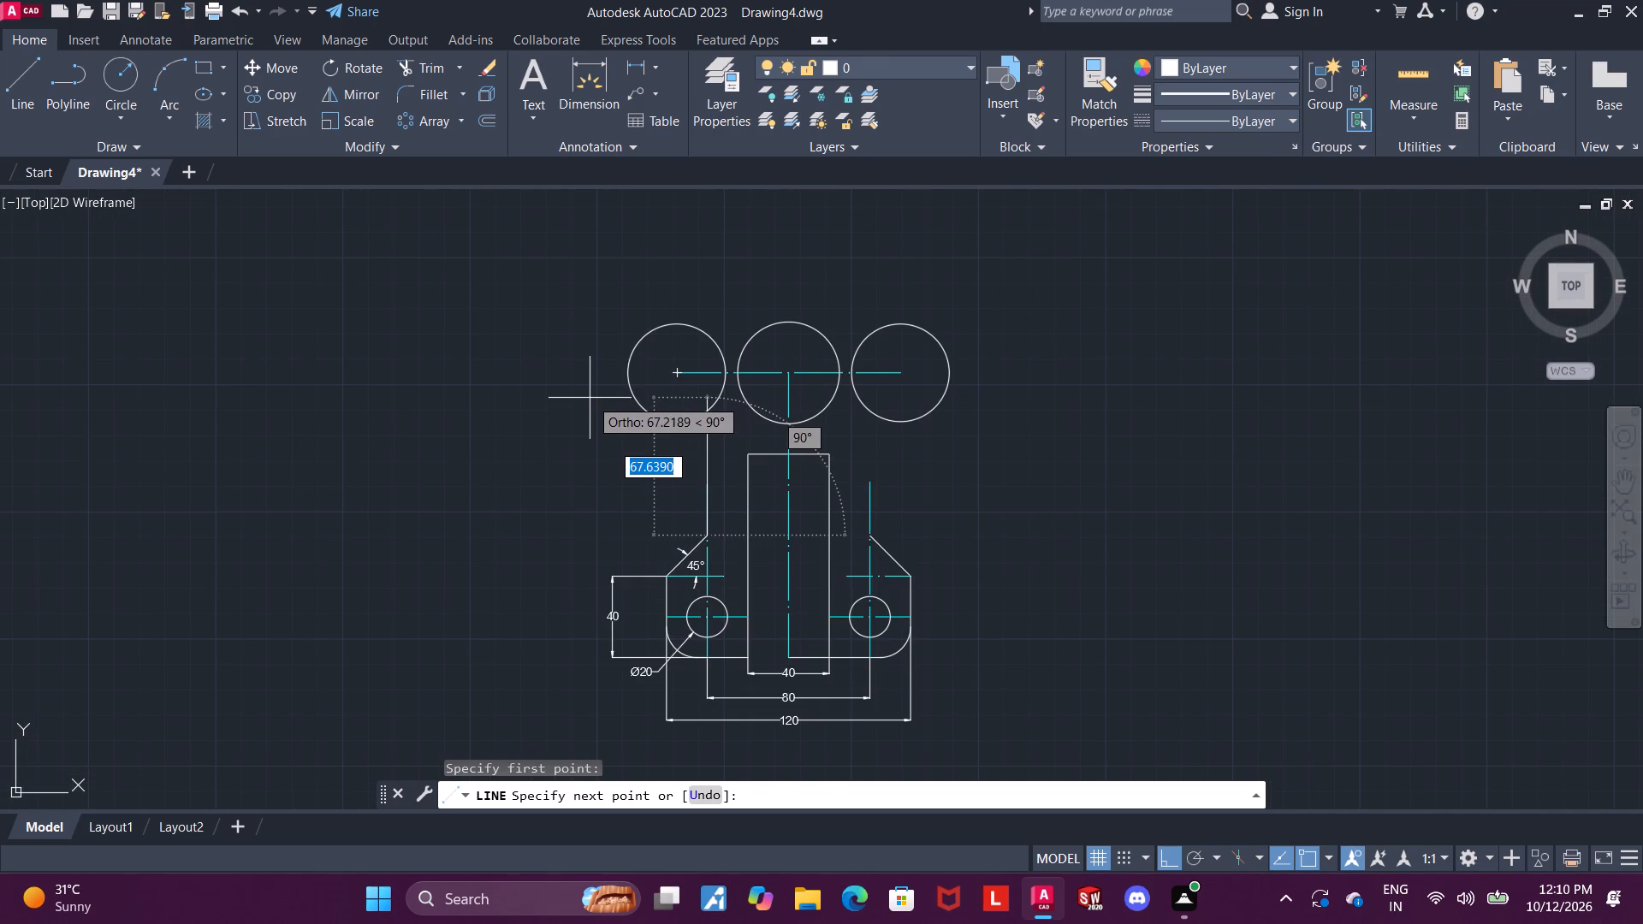
{"action": "key", "text": "F8"}
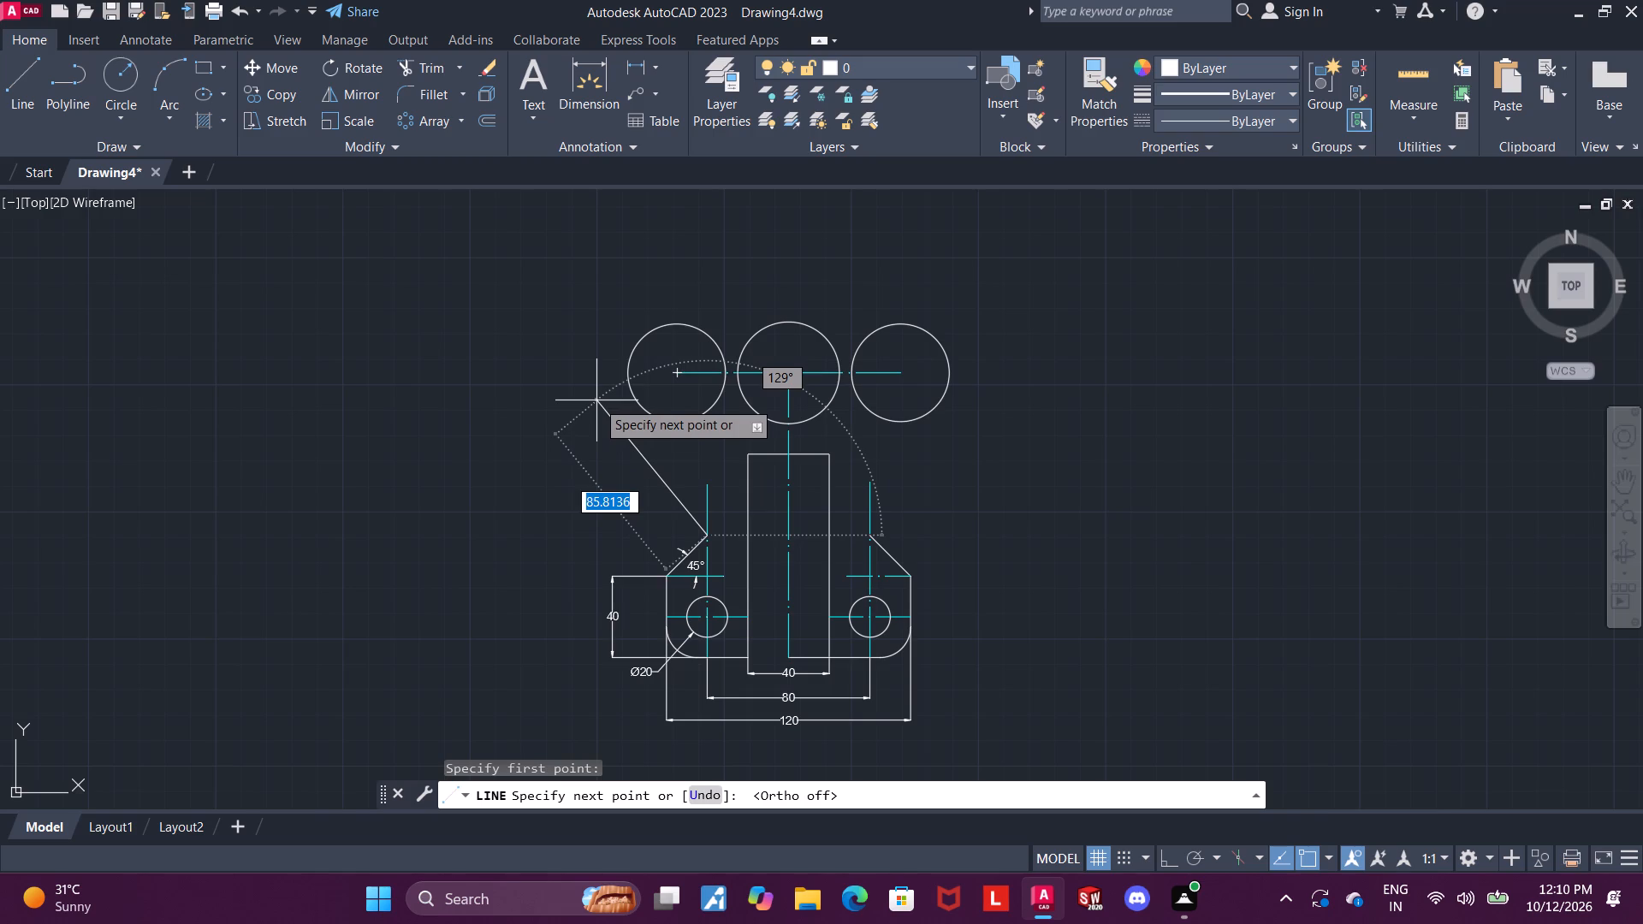
{"action": "right_click", "coordinate": [596, 400], "text": "shift"}
{"action": "left_click", "coordinate": [654, 673]}
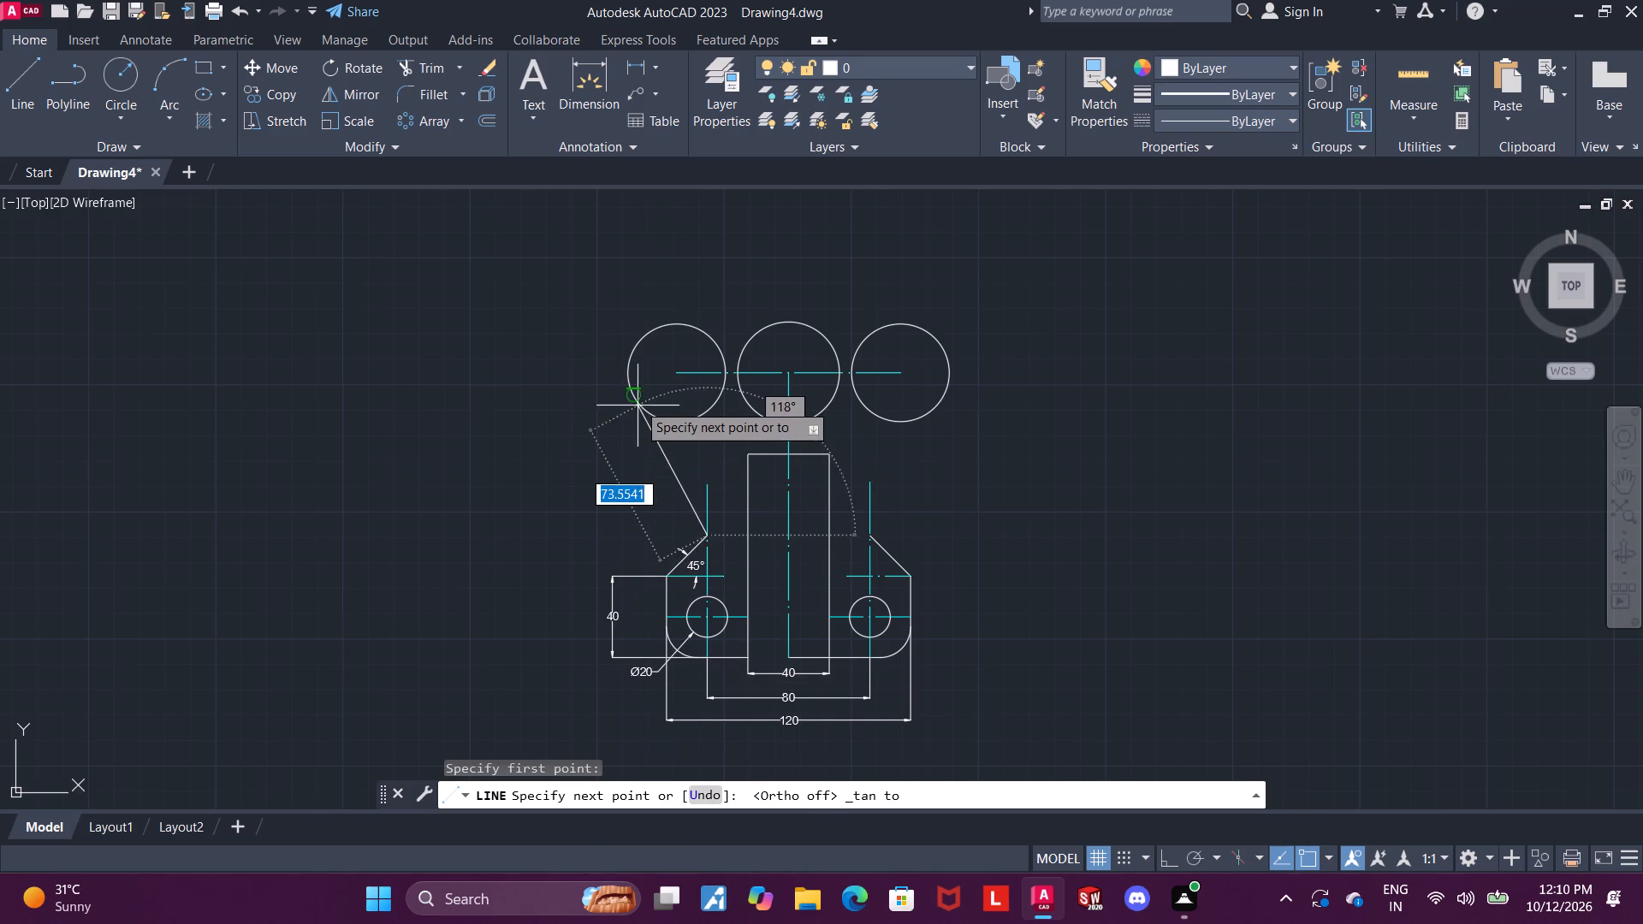
{"action": "left_click", "coordinate": [623, 389]}
{"action": "key", "text": "Escape"}
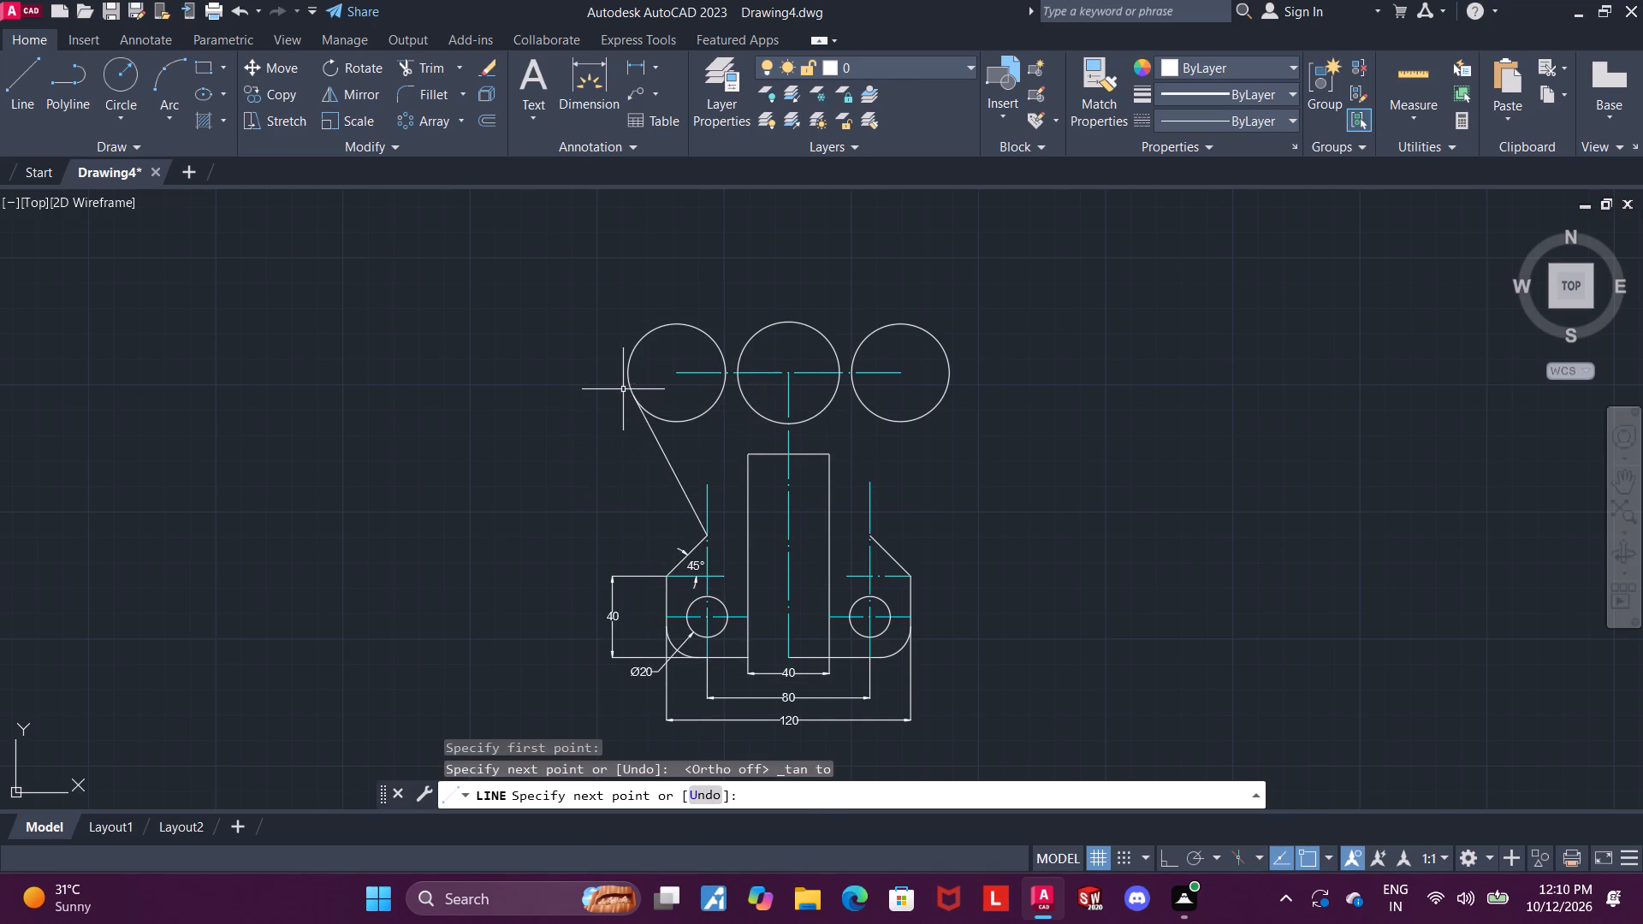
{"action": "key", "text": "Escape"}
Draw a line from the upper end of the right sloped shoulder tangent to the outer side of the right circle.
{"action": "left_click", "coordinate": [22, 62]}
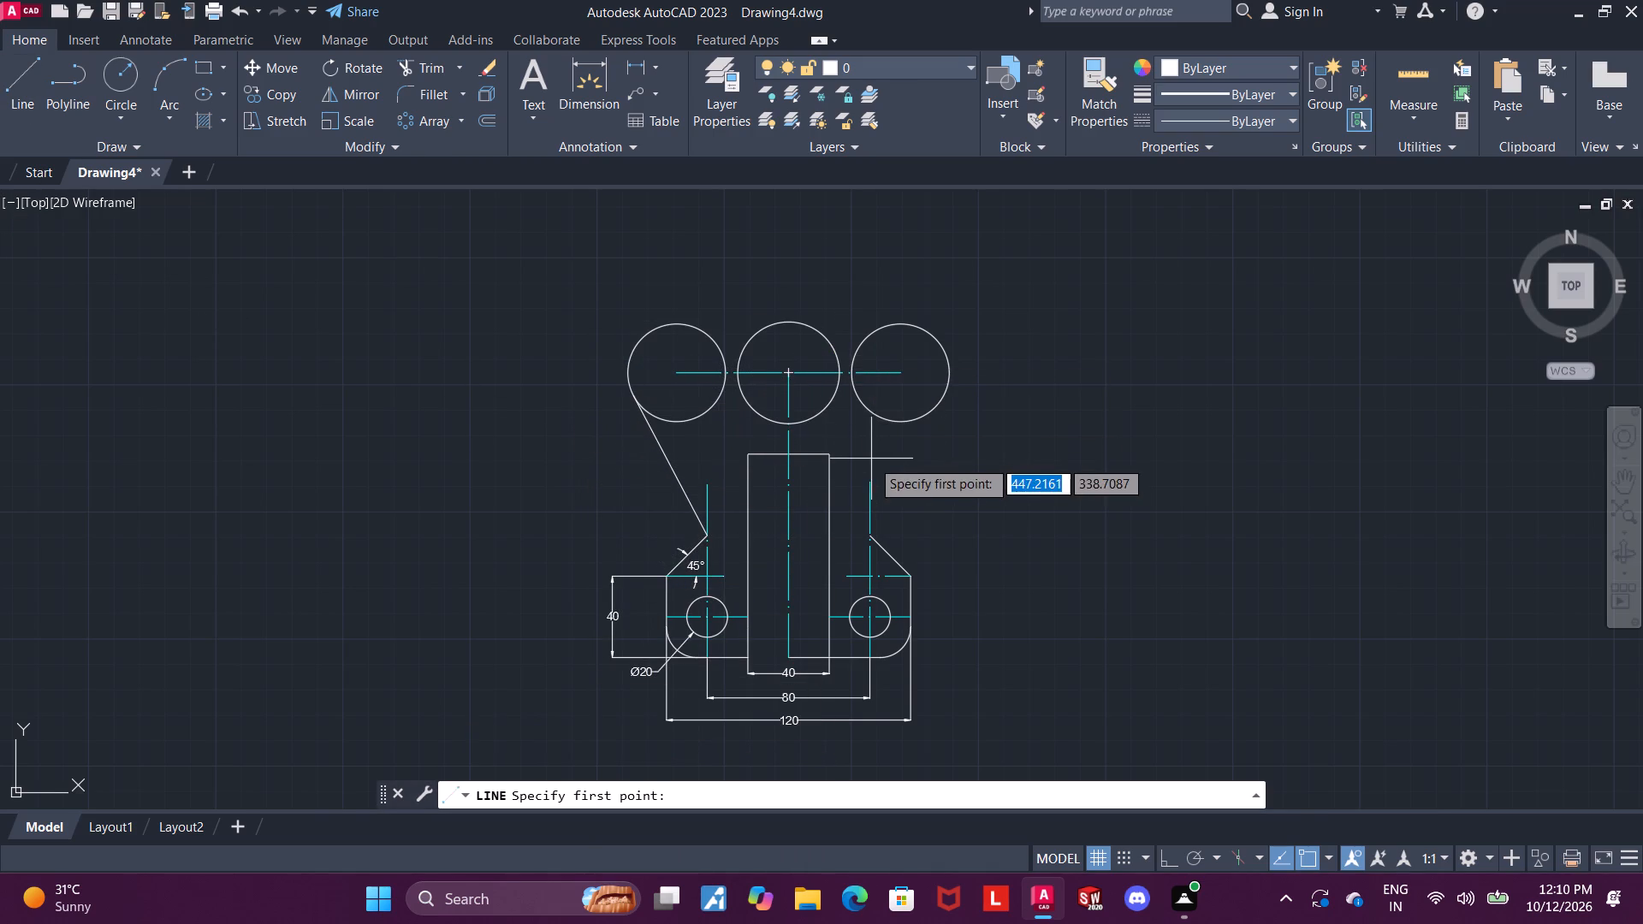
{"action": "scroll", "coordinate": [871, 465], "scroll_direction": "up", "scroll_amount": 1}
{"action": "left_click", "coordinate": [869, 577]}
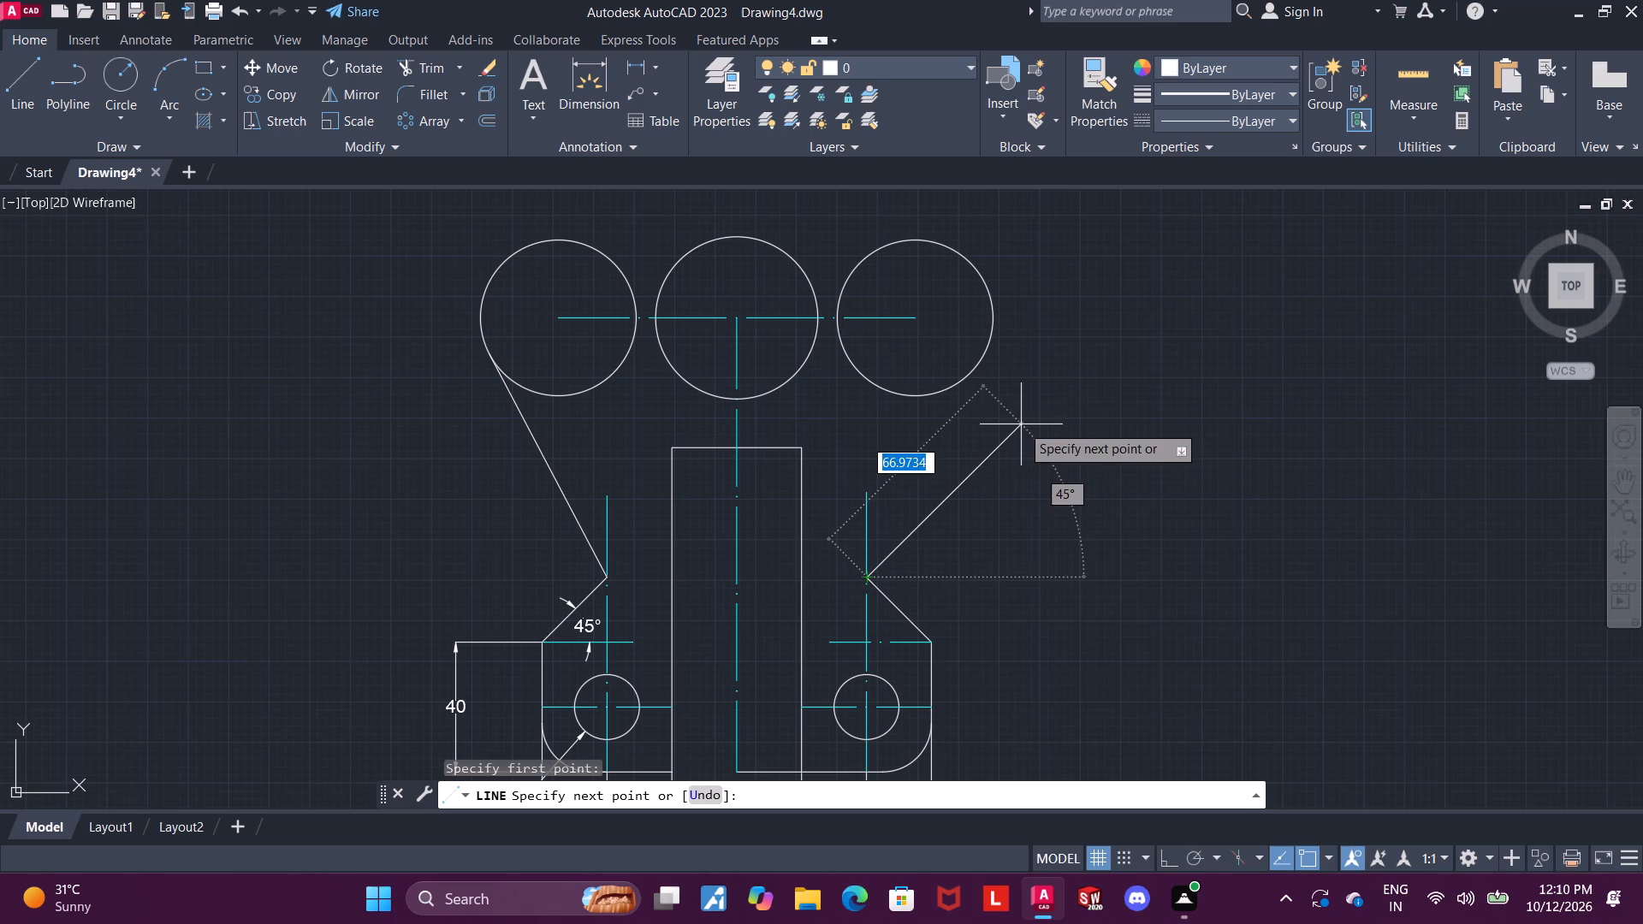
{"action": "right_click", "coordinate": [1017, 421], "text": "shift"}
{"action": "left_click", "coordinate": [1073, 672]}
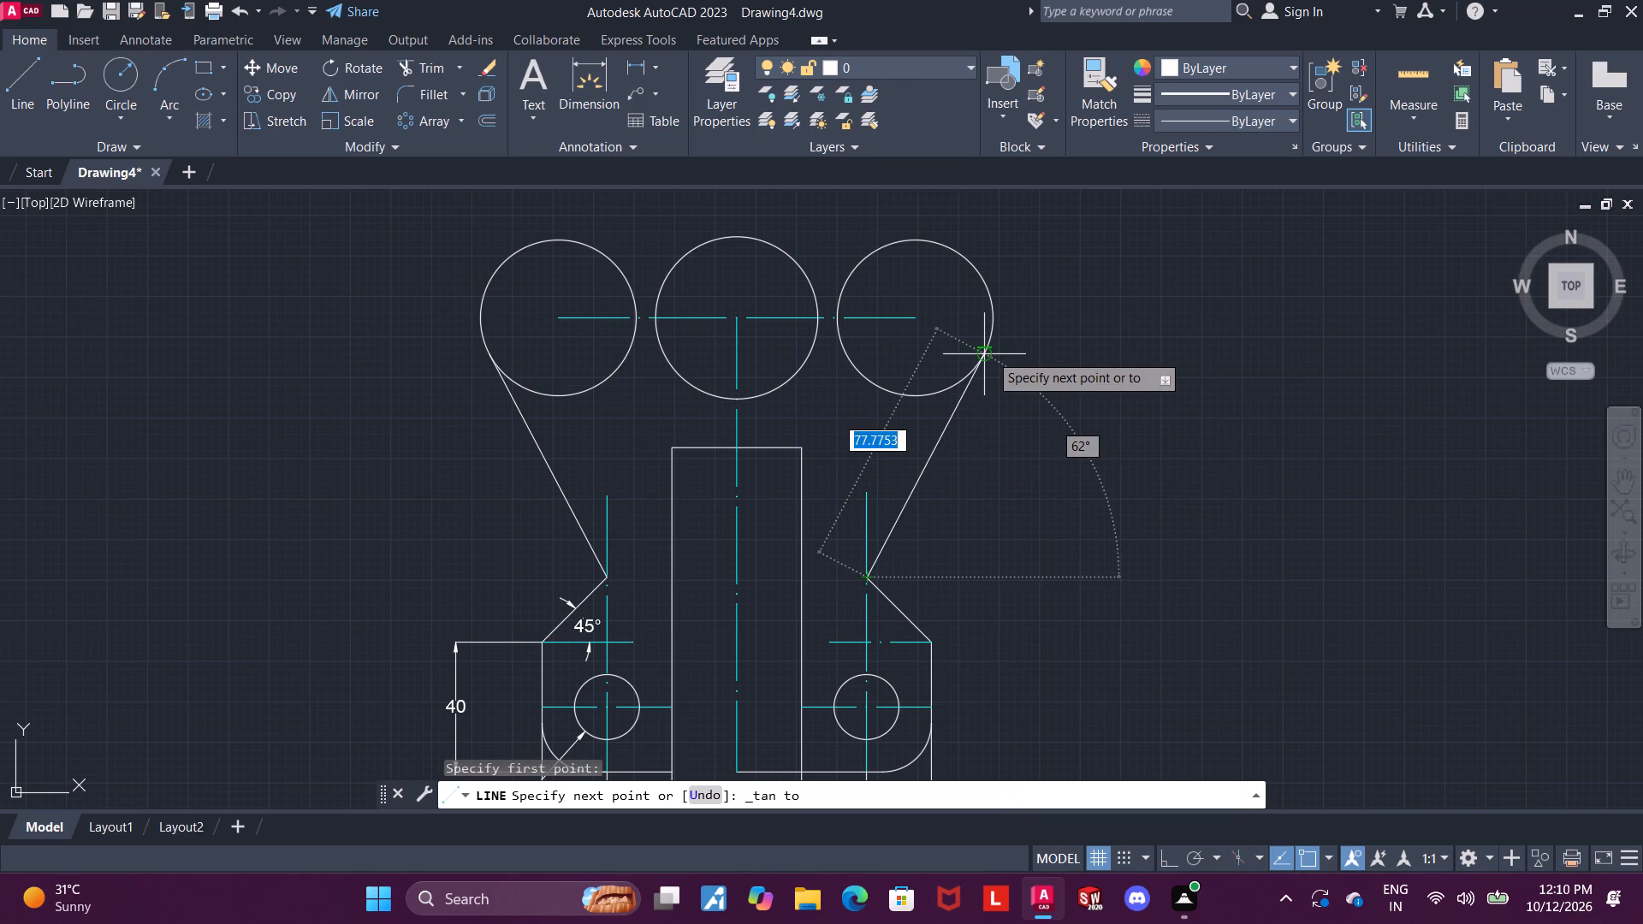
{"action": "left_click", "coordinate": [989, 353]}
{"action": "key", "text": "Escape"}
{"action": "scroll", "coordinate": [1090, 401], "scroll_direction": "down", "scroll_amount": 1}
{"action": "middle_click_drag", "start_coordinate": [1094, 405], "coordinate": [1106, 417]}
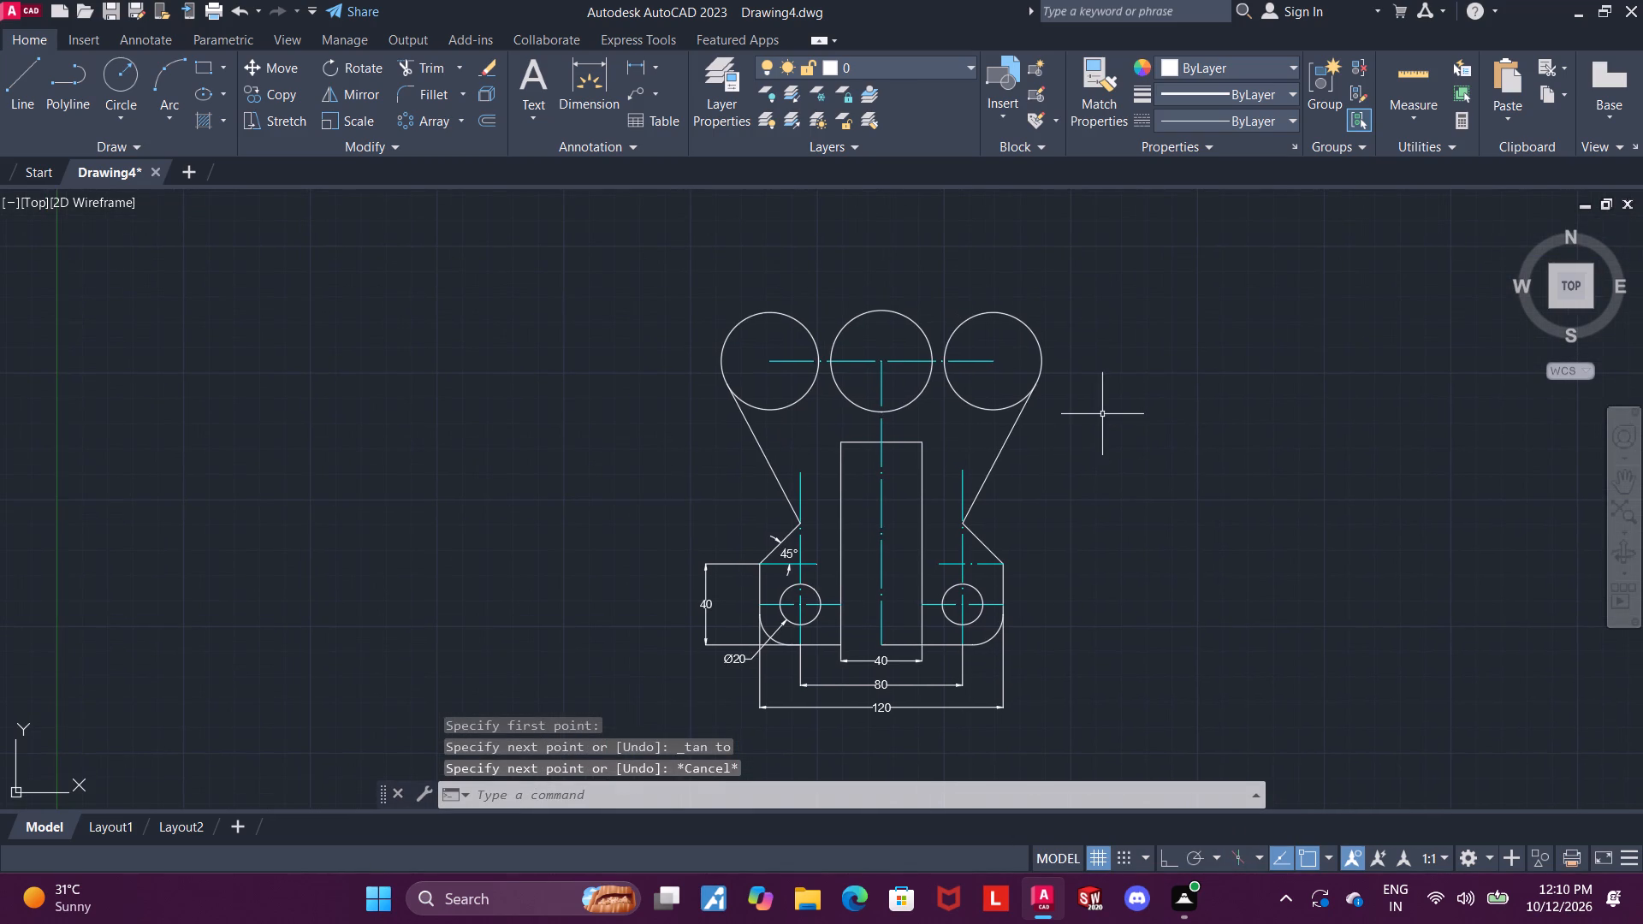
{"action": "key", "text": "Escape"}
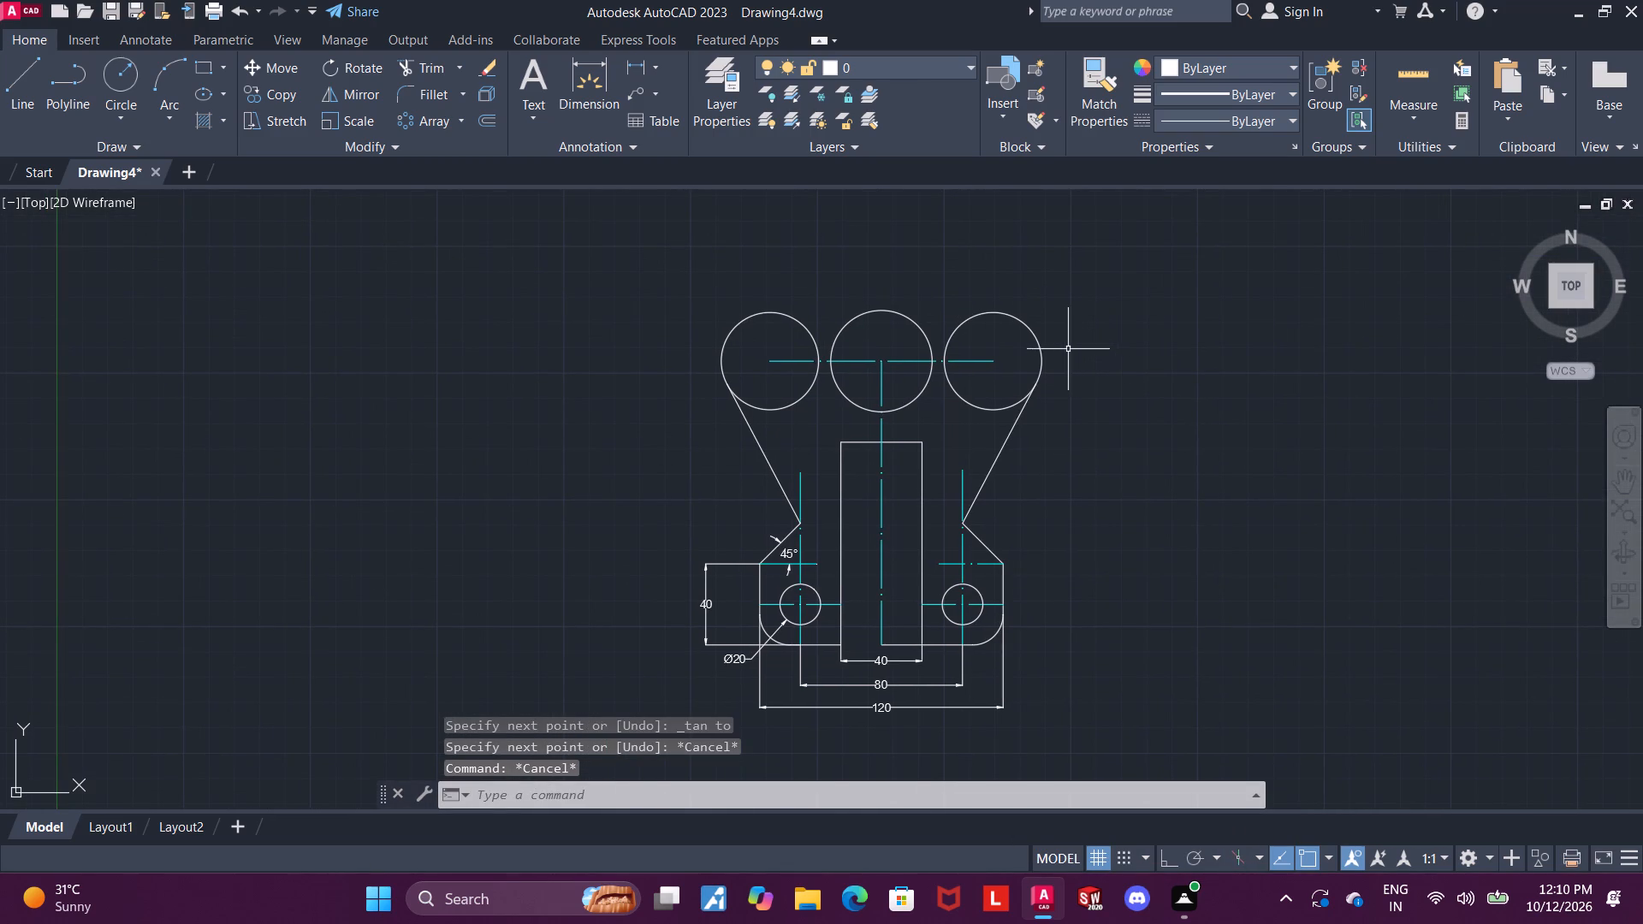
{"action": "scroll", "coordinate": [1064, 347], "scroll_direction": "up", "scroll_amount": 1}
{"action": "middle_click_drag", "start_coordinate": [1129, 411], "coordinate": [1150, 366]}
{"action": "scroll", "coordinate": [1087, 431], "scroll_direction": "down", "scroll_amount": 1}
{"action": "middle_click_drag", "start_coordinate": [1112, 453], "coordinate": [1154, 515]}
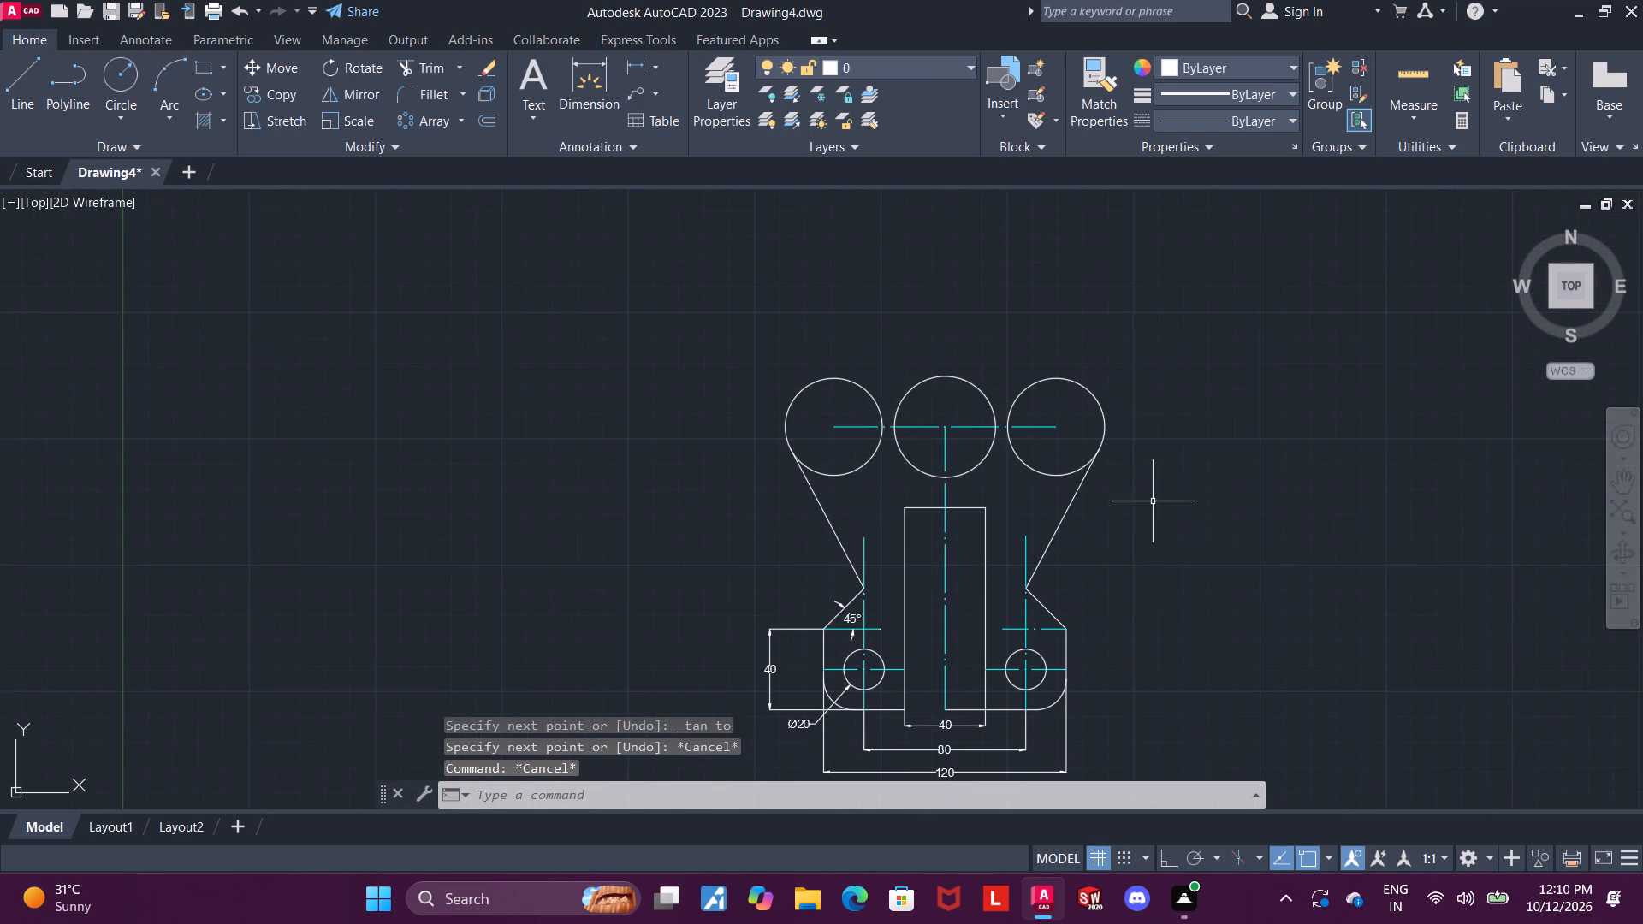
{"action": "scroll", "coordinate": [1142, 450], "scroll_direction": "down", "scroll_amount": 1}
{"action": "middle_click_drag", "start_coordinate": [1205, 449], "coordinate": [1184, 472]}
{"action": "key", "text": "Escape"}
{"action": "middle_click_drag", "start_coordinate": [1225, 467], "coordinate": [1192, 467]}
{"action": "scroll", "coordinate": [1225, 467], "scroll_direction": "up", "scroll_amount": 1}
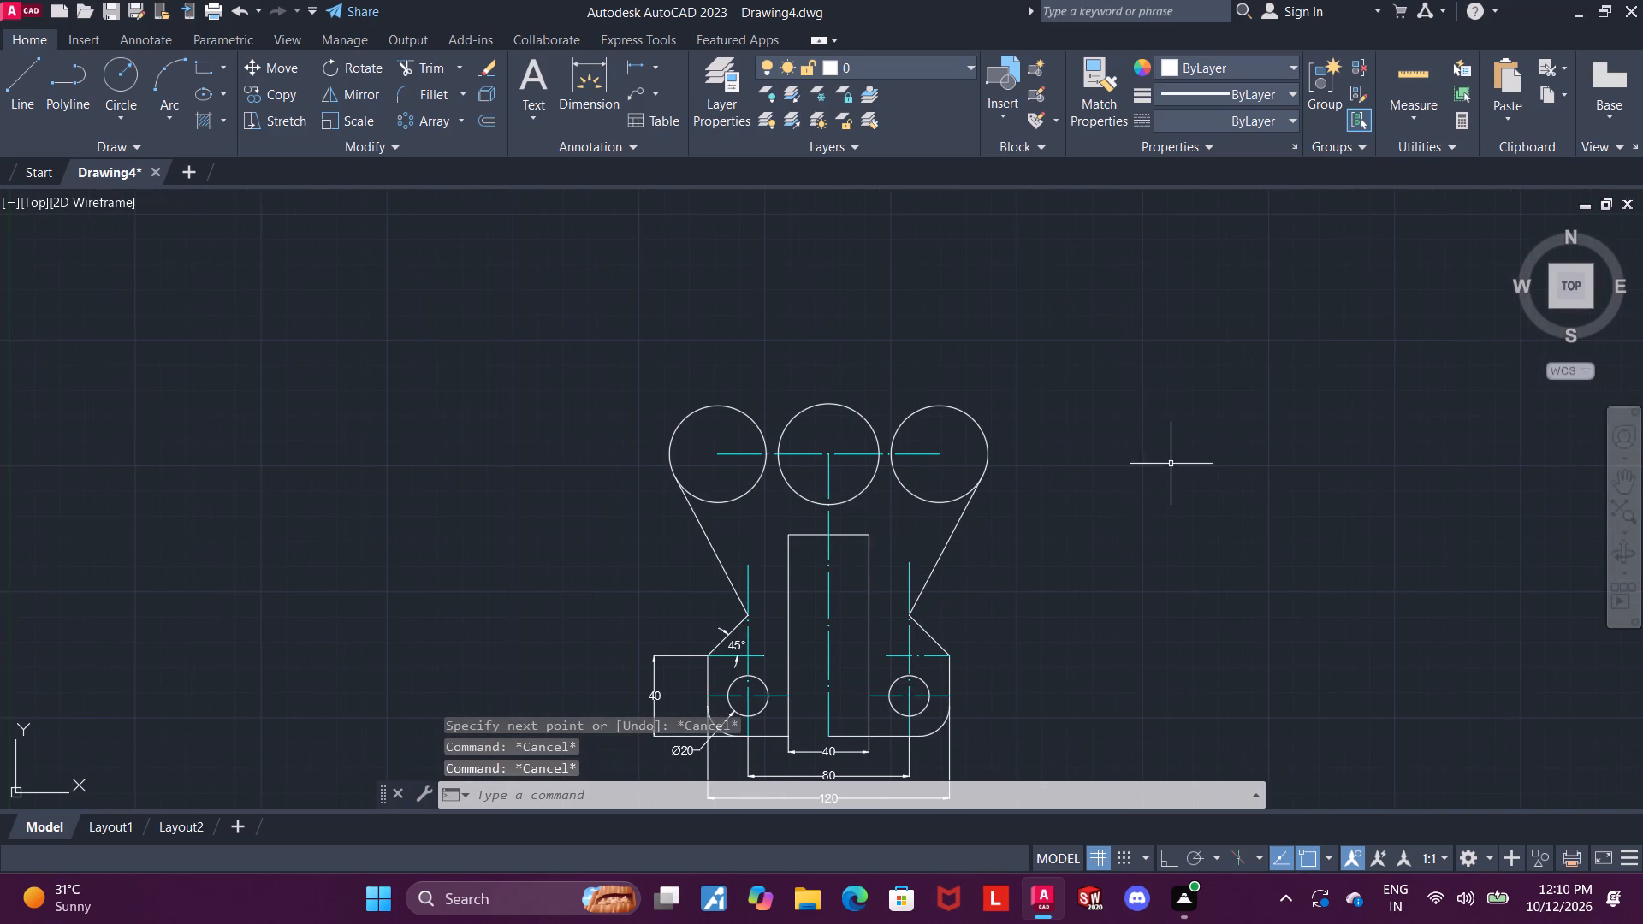
Trim the lower inner arcs of the two outer circles between their tangent lines and the horizontal centre line.
{"action": "middle_click_drag", "start_coordinate": [1183, 453], "coordinate": [1201, 450]}
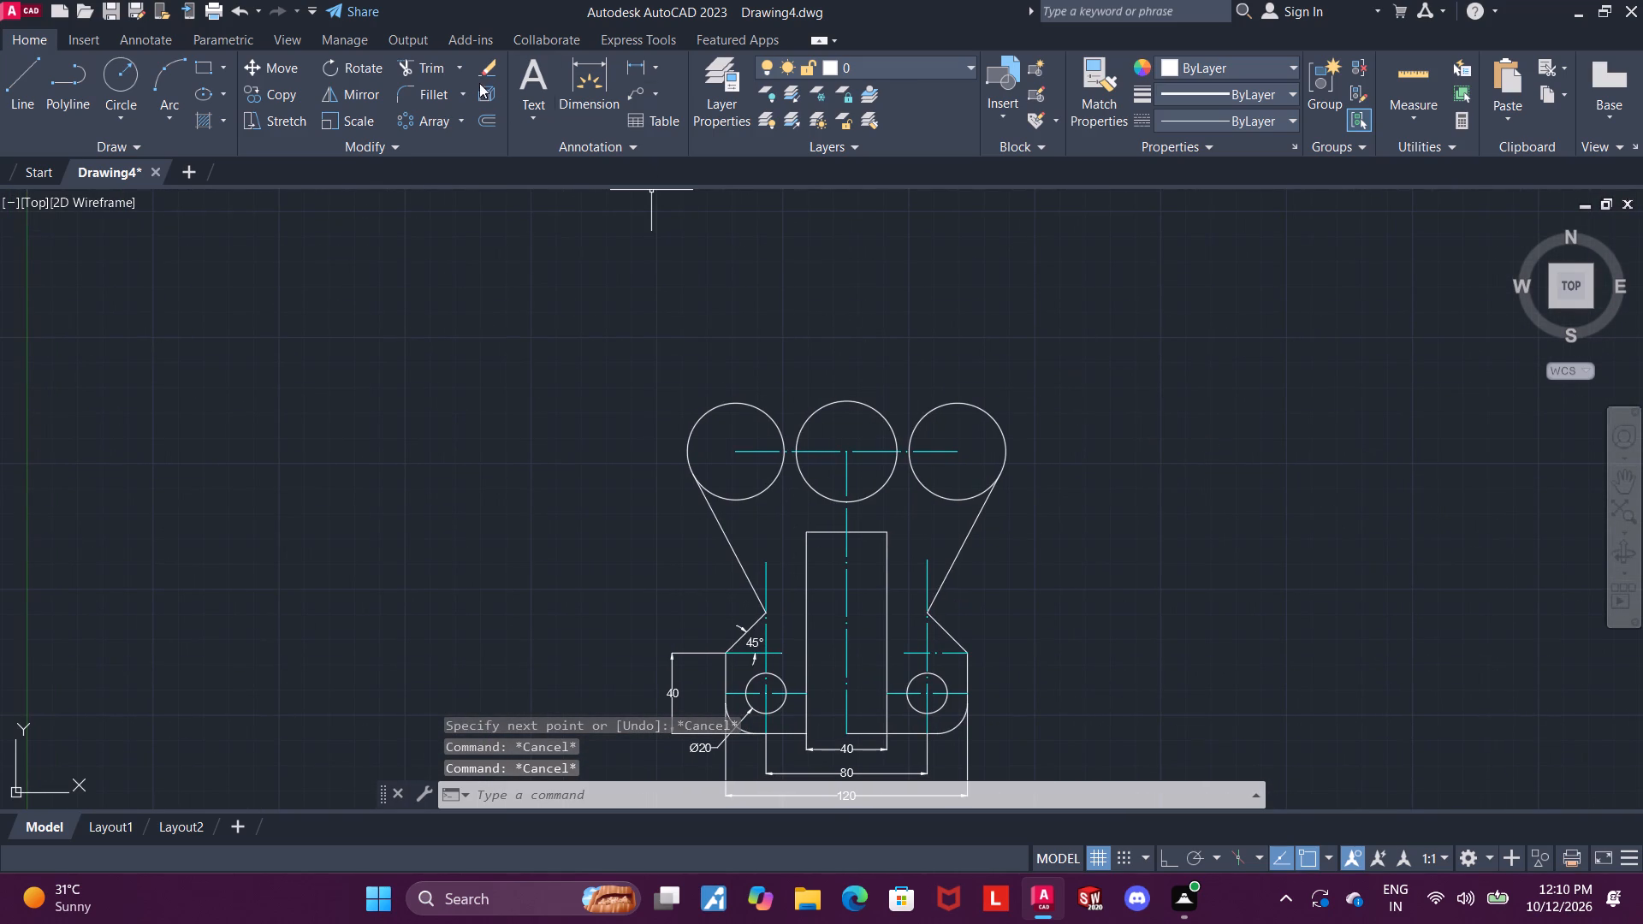
{"action": "left_click", "coordinate": [423, 62]}
{"action": "left_click", "coordinate": [753, 488]}
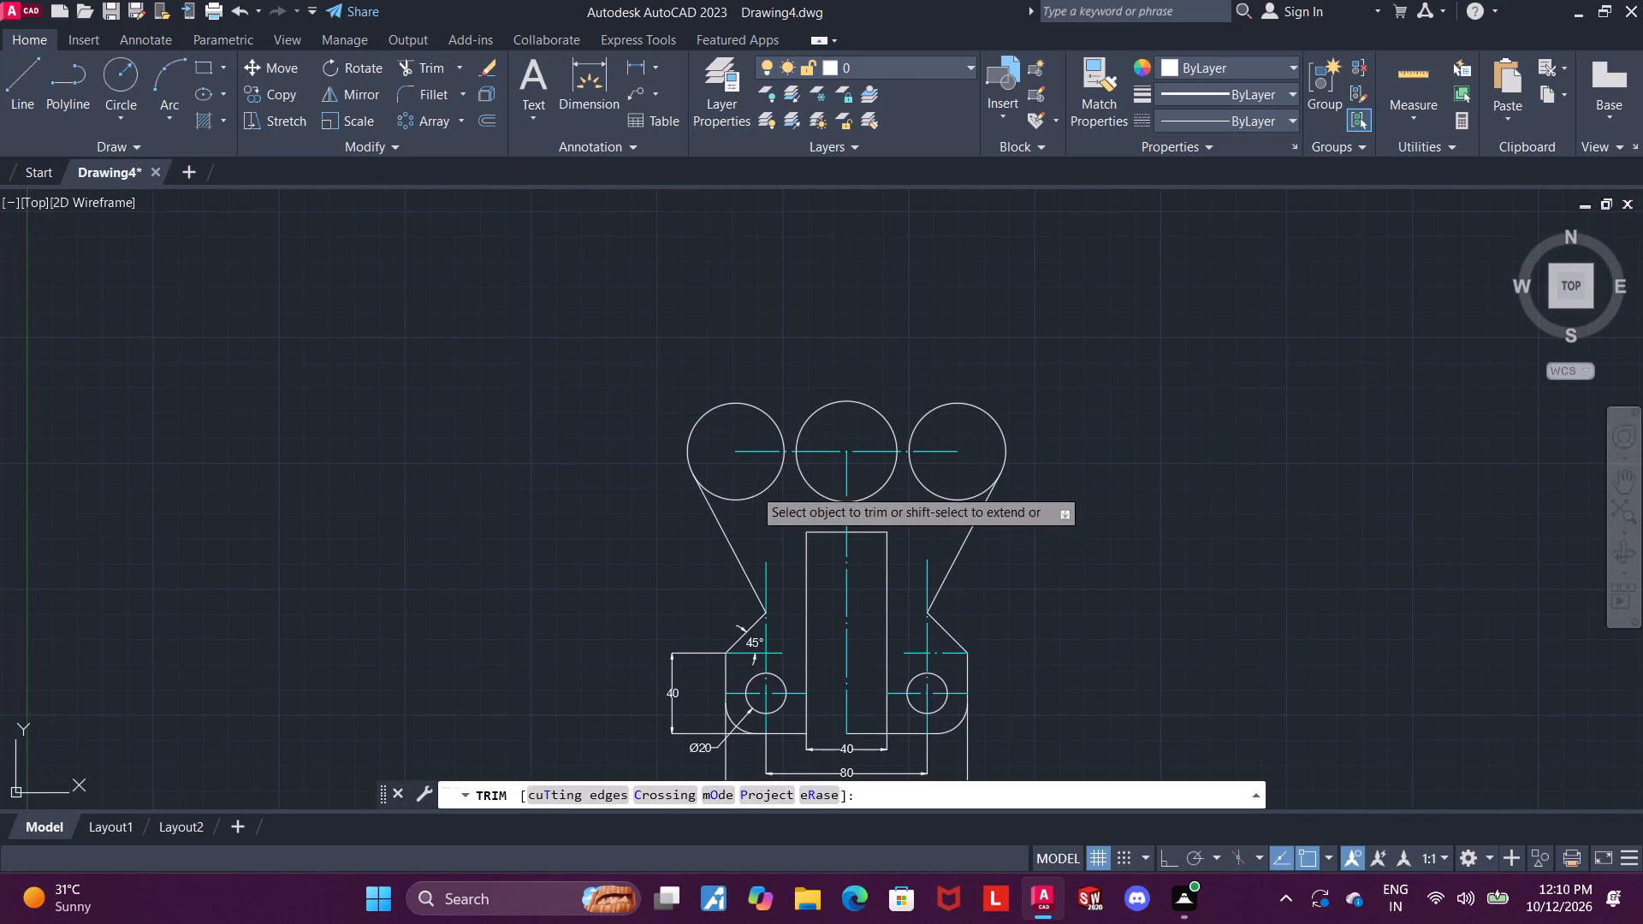
{"action": "left_click", "coordinate": [762, 498]}
{"action": "left_click", "coordinate": [963, 481]}
{"action": "left_click", "coordinate": [942, 519]}
{"action": "scroll", "coordinate": [871, 419], "scroll_direction": "down", "scroll_amount": 1}
{"action": "key", "text": "Escape"}
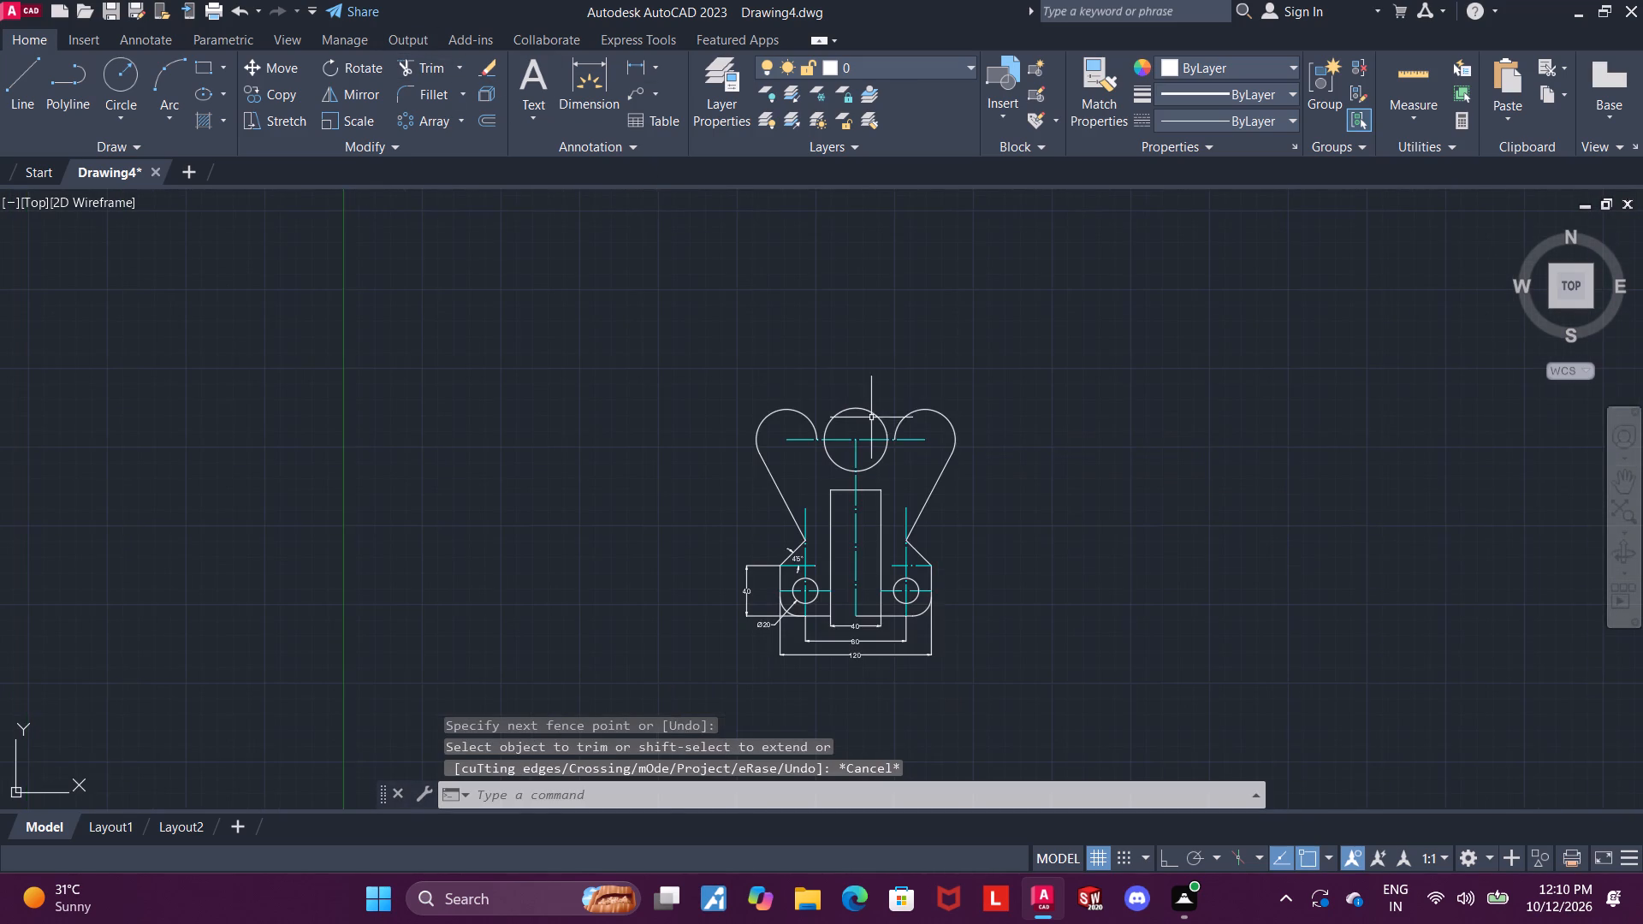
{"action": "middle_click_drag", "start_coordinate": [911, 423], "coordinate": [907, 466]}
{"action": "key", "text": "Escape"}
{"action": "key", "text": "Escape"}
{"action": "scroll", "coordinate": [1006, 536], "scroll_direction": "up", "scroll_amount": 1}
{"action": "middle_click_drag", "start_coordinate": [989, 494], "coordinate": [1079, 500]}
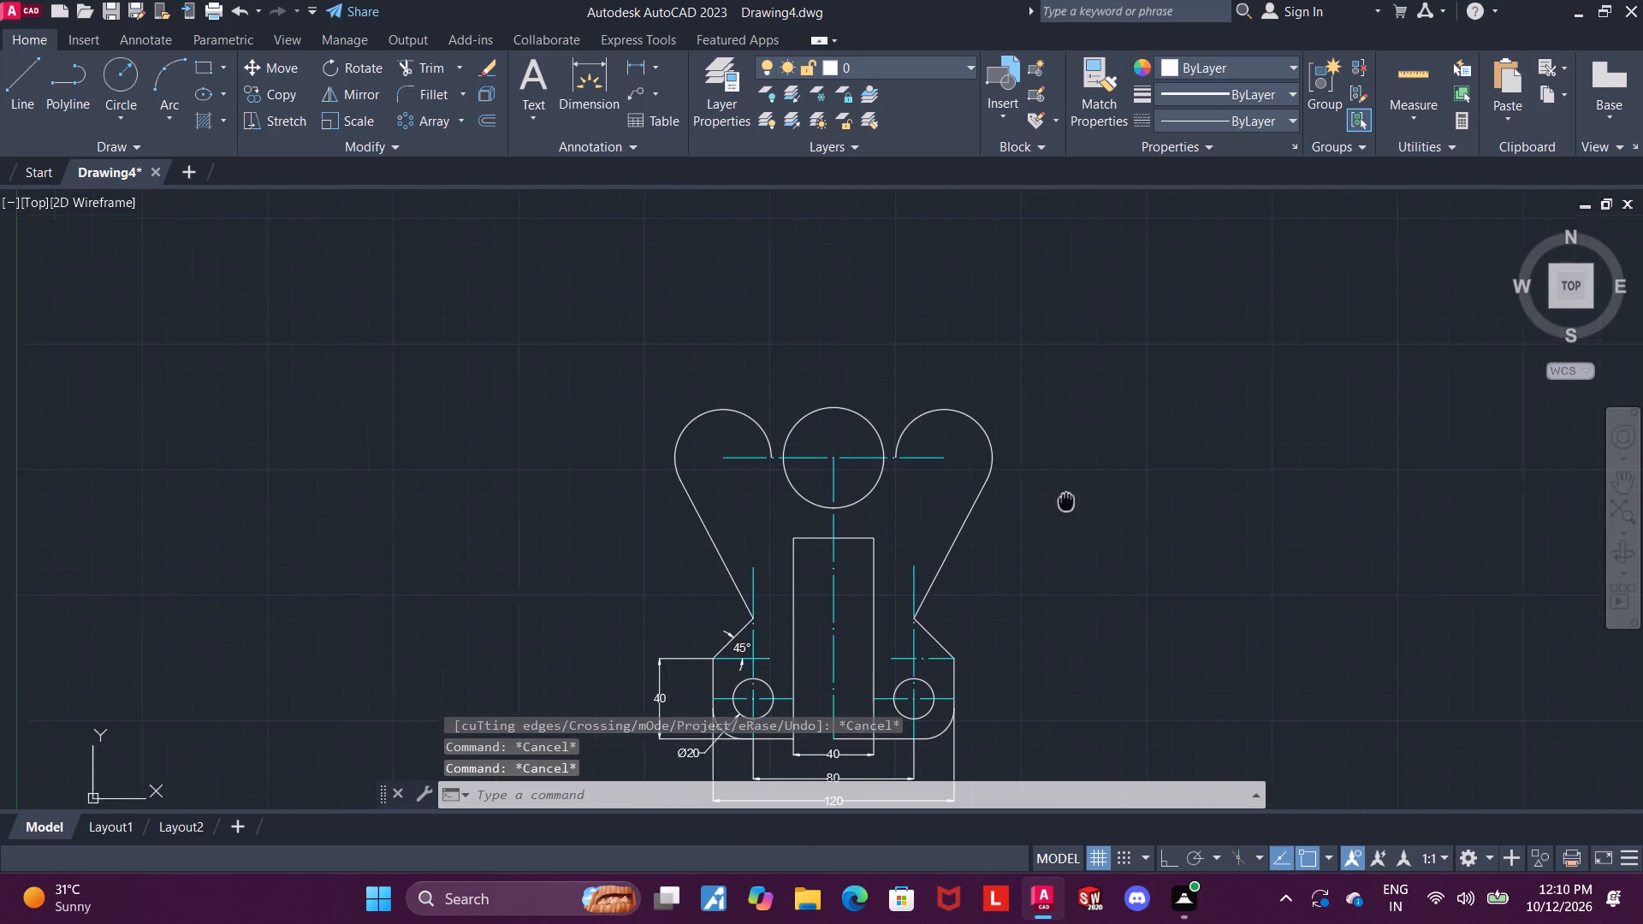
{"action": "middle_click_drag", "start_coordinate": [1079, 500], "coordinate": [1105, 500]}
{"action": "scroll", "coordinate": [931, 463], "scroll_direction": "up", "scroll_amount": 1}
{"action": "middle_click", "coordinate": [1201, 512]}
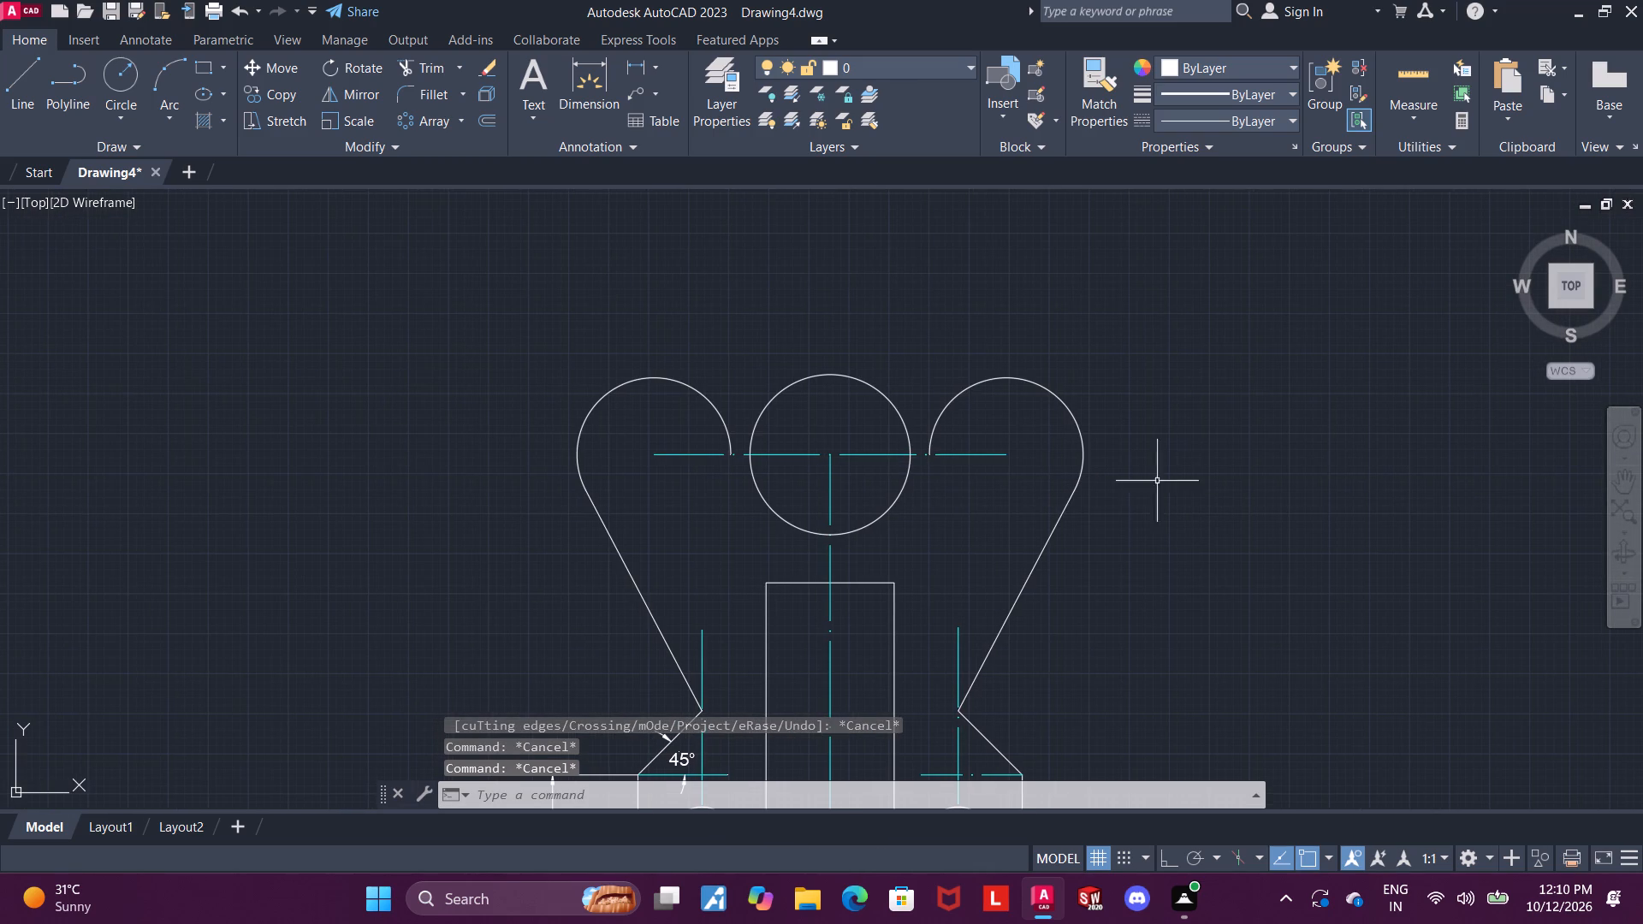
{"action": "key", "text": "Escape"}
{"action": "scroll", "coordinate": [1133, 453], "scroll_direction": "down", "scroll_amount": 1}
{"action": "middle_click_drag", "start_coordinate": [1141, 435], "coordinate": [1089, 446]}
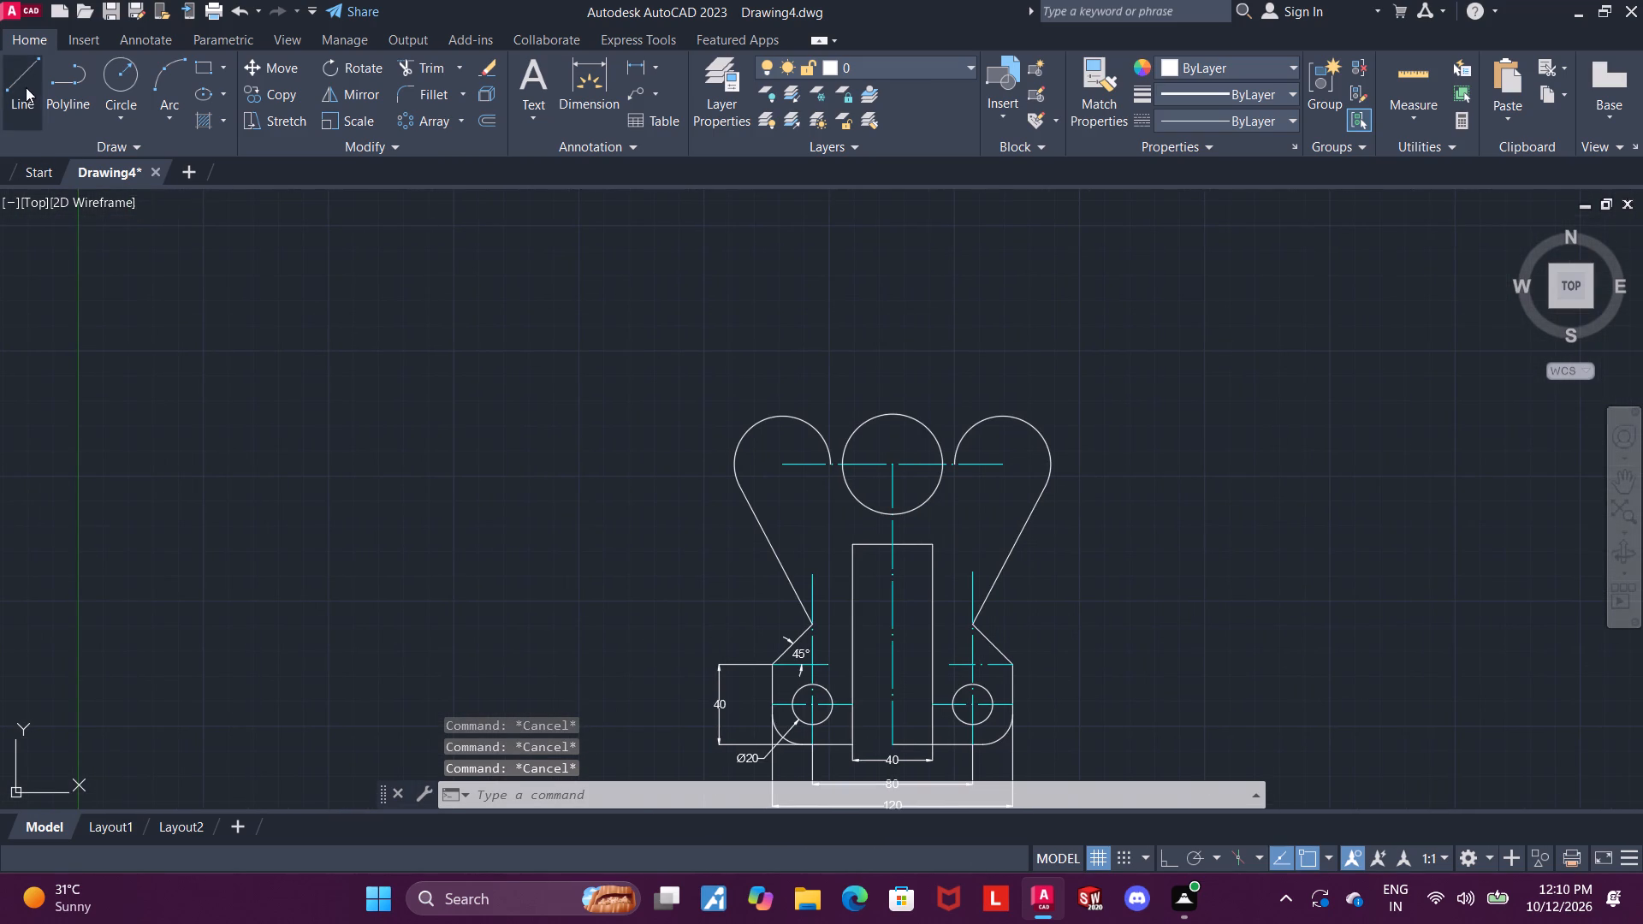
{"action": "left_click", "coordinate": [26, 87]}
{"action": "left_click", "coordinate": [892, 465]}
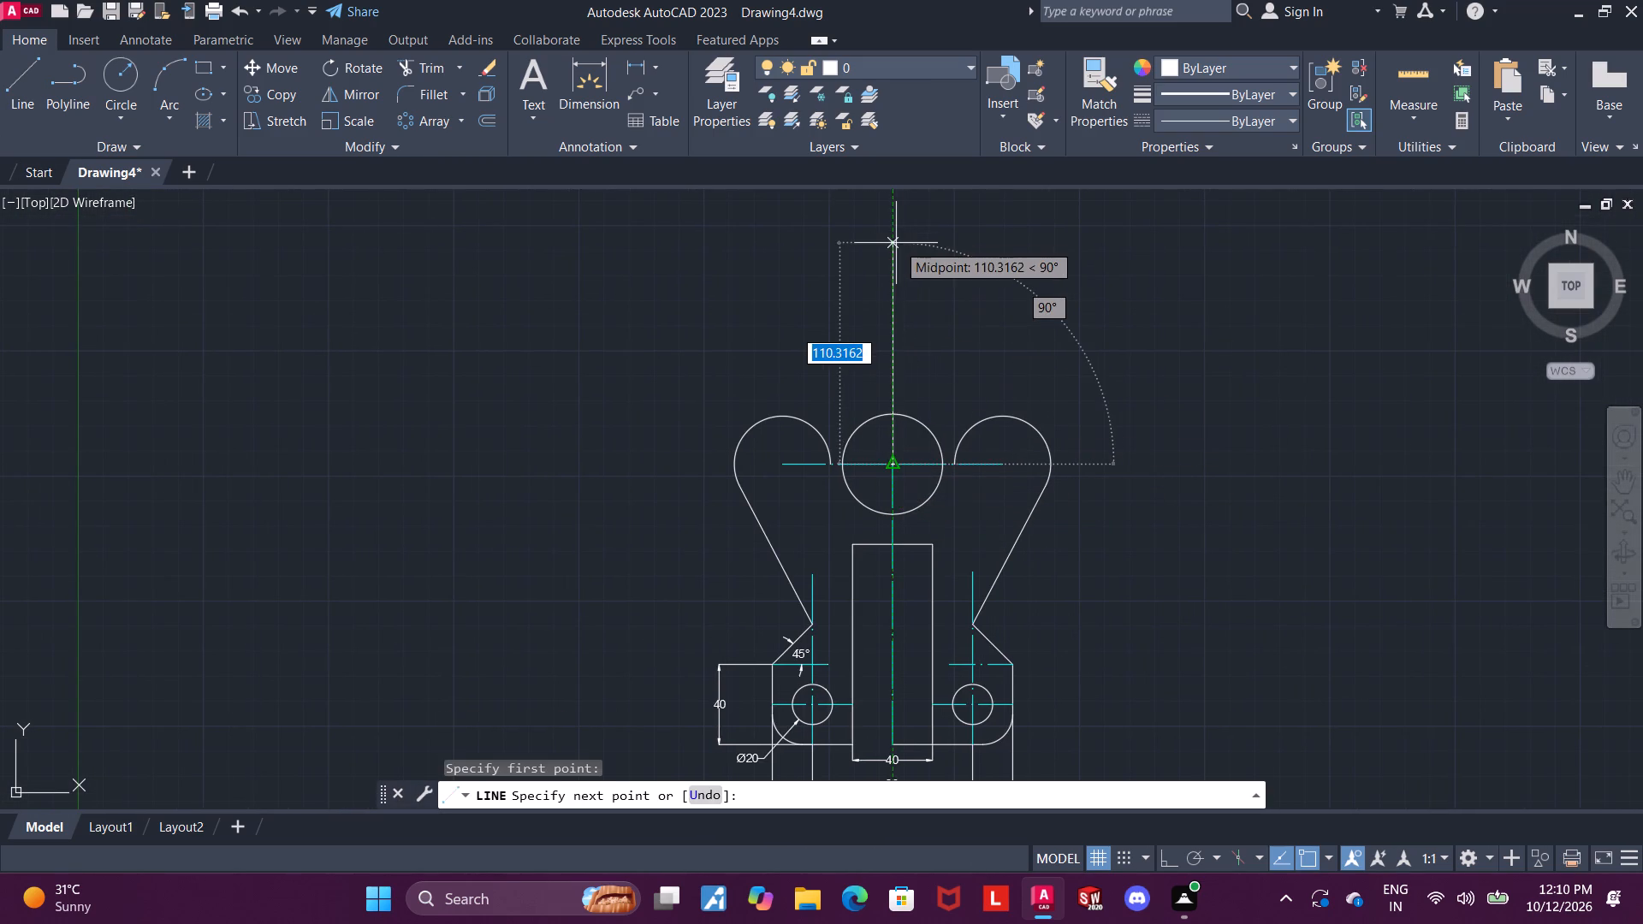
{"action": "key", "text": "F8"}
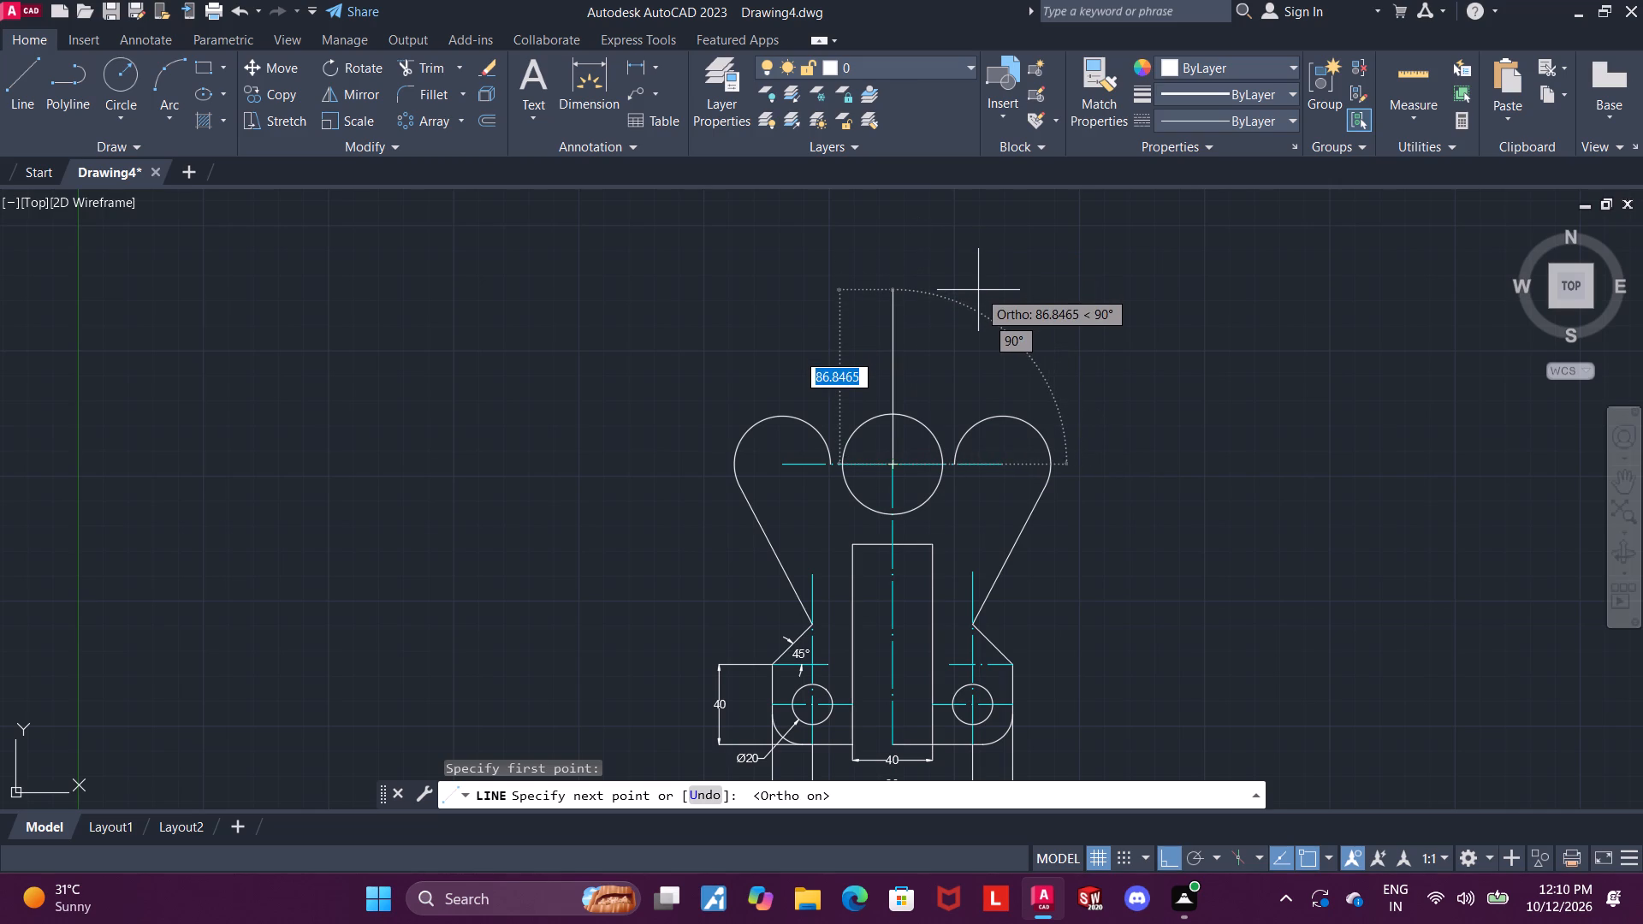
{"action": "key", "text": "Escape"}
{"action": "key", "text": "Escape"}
Draw a 190-unit vertical line upward from the bottom end of the central vertical centre line.
{"action": "left_click", "coordinate": [9, 83]}
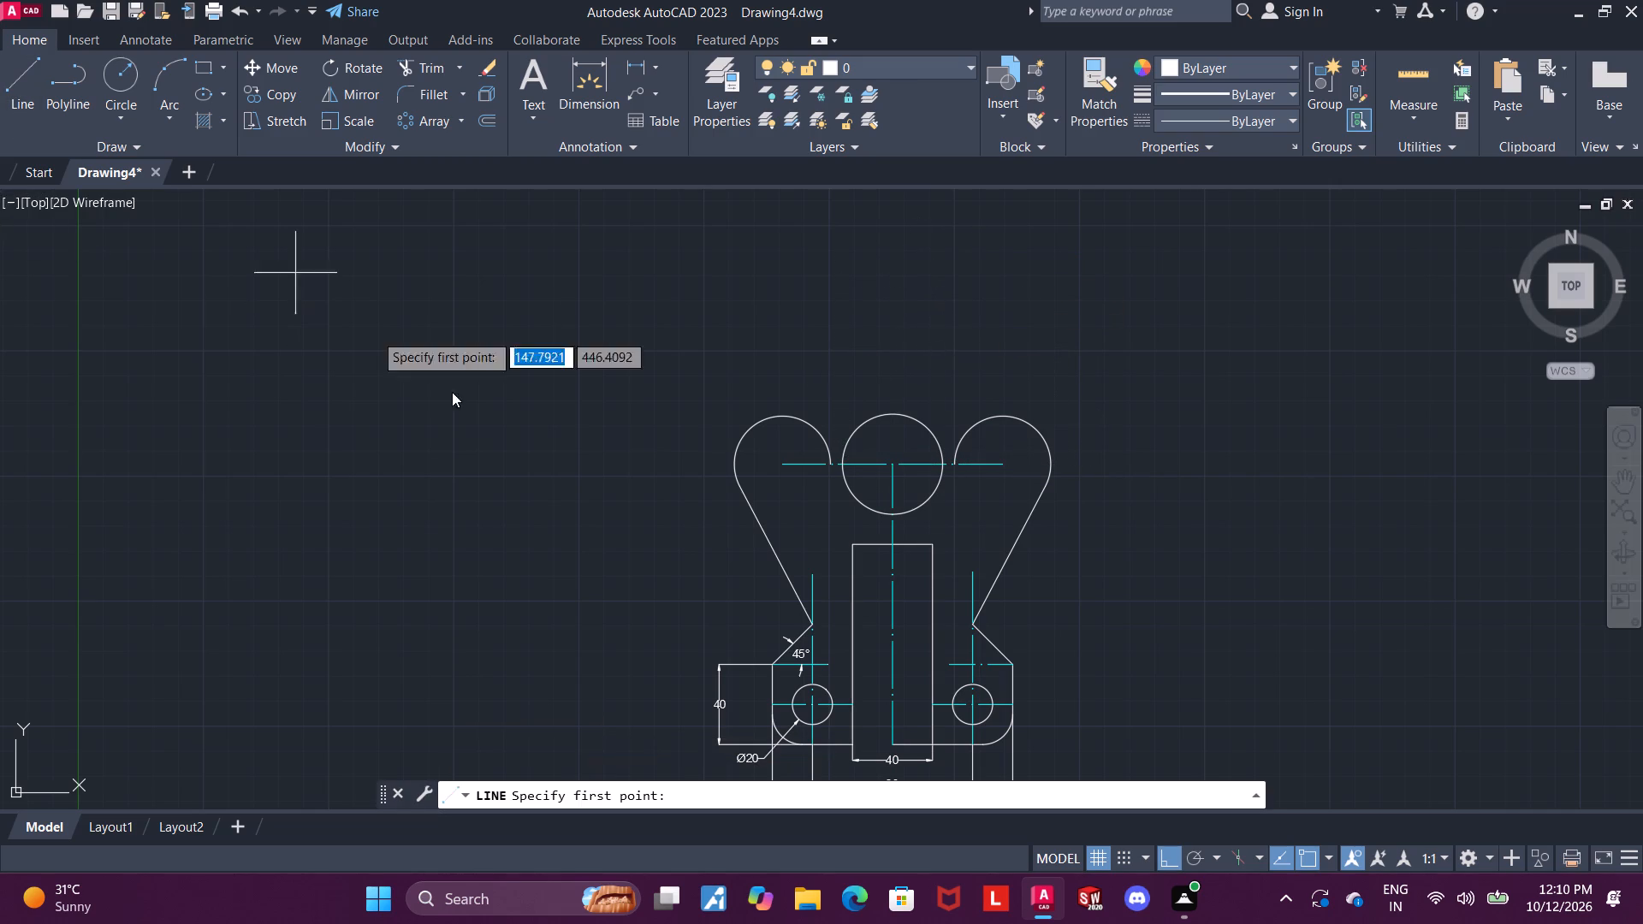
{"action": "scroll", "coordinate": [897, 741], "scroll_direction": "up", "scroll_amount": 3}
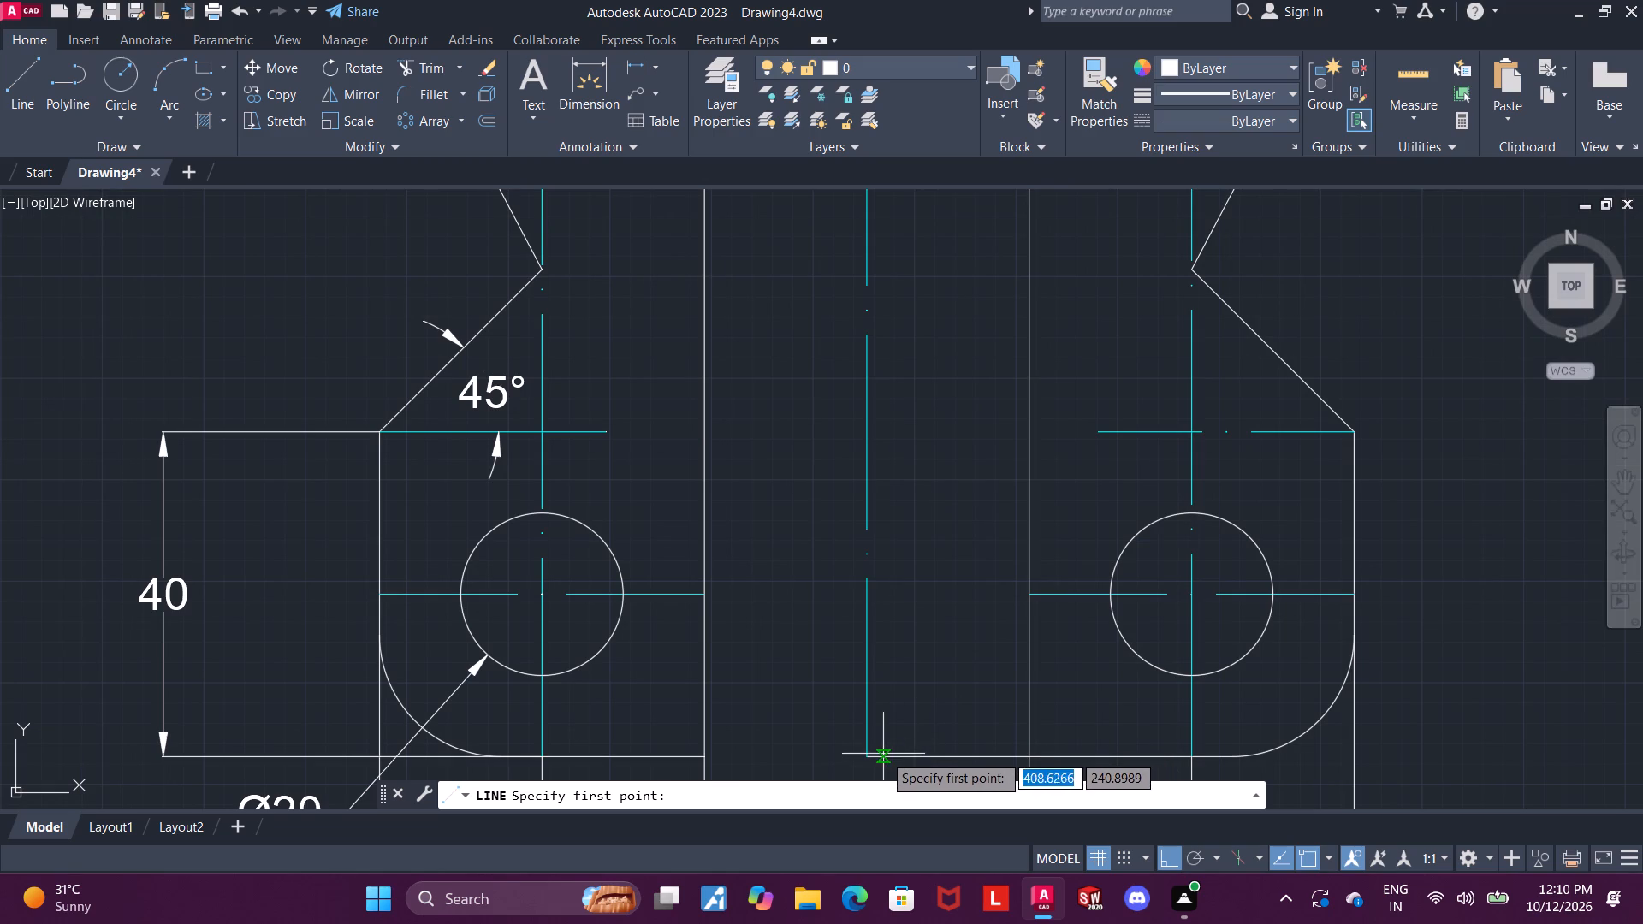
{"action": "left_click", "coordinate": [865, 755]}
{"action": "scroll", "coordinate": [880, 748], "scroll_direction": "down", "scroll_amount": 3}
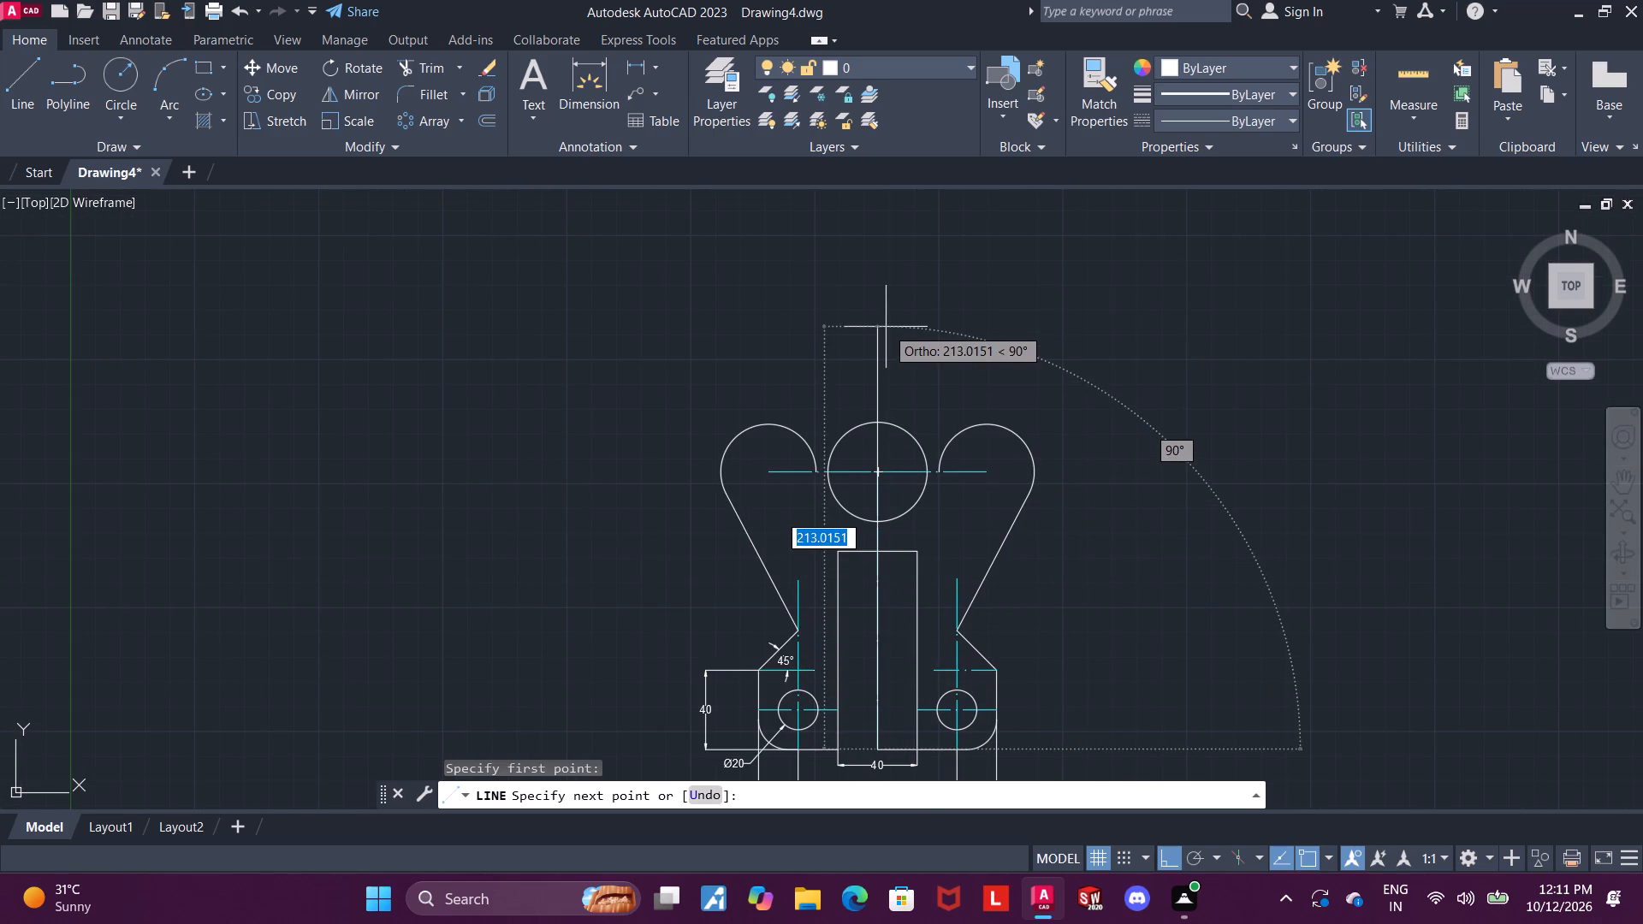
{"action": "scroll", "coordinate": [892, 315], "scroll_direction": "down", "scroll_amount": 1}
{"action": "scroll", "coordinate": [893, 303], "scroll_direction": "up", "scroll_amount": 1}
{"action": "key", "text": "1"}
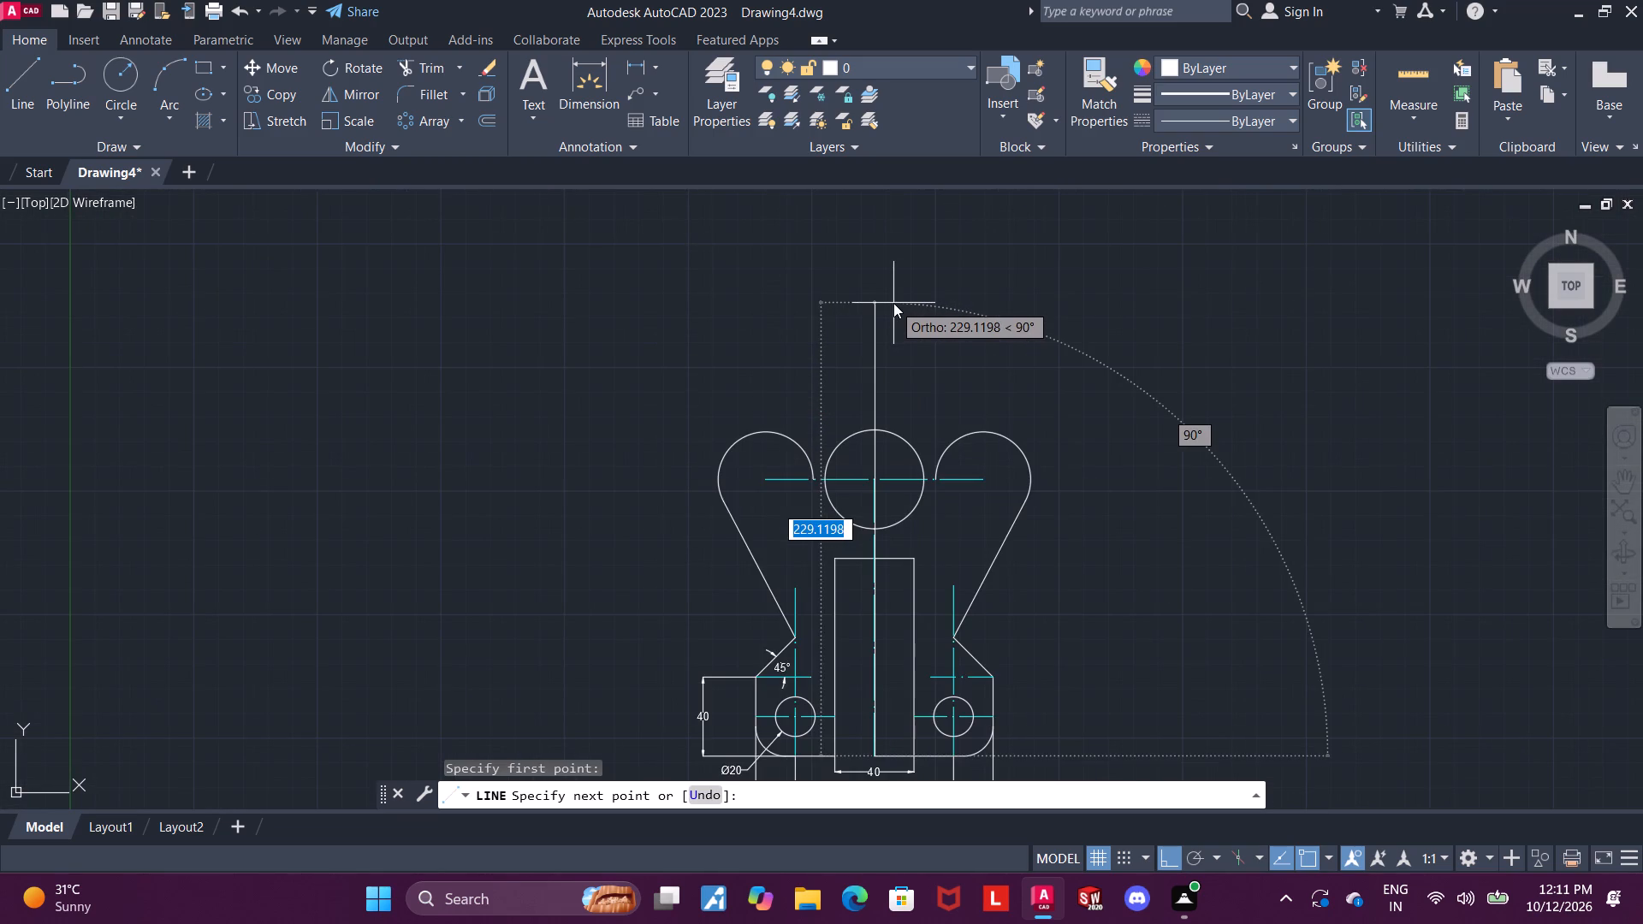
{"action": "key", "text": "9"}
{"action": "key", "text": "0"}
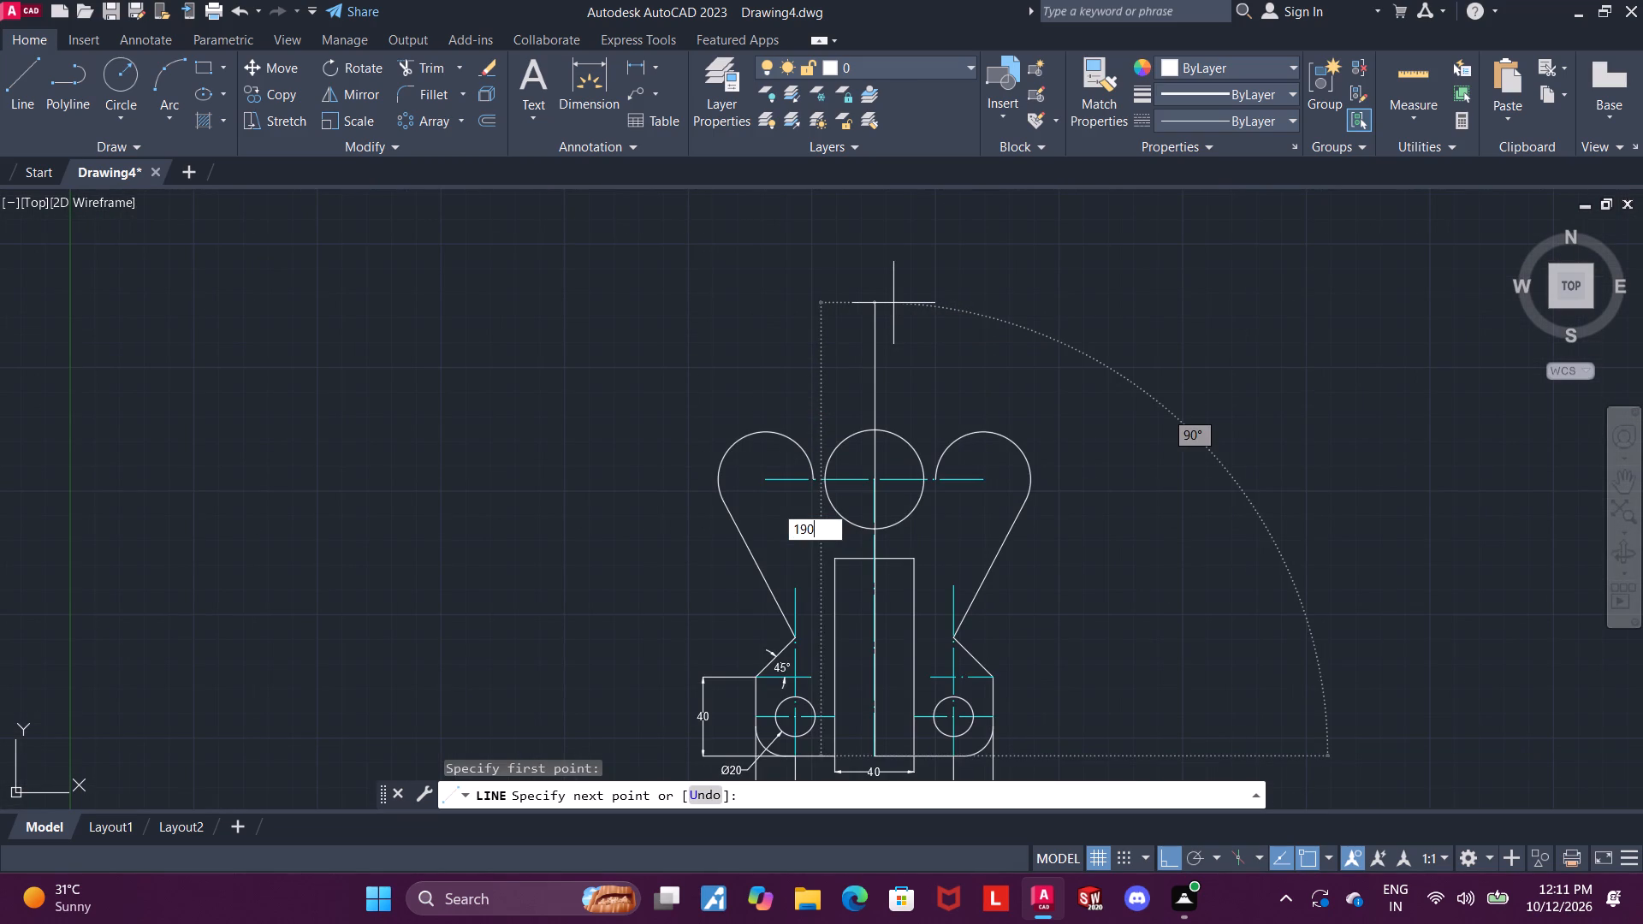
{"action": "key", "text": "Return"}
{"action": "key", "text": "Escape"}
{"action": "key", "text": "Escape"}
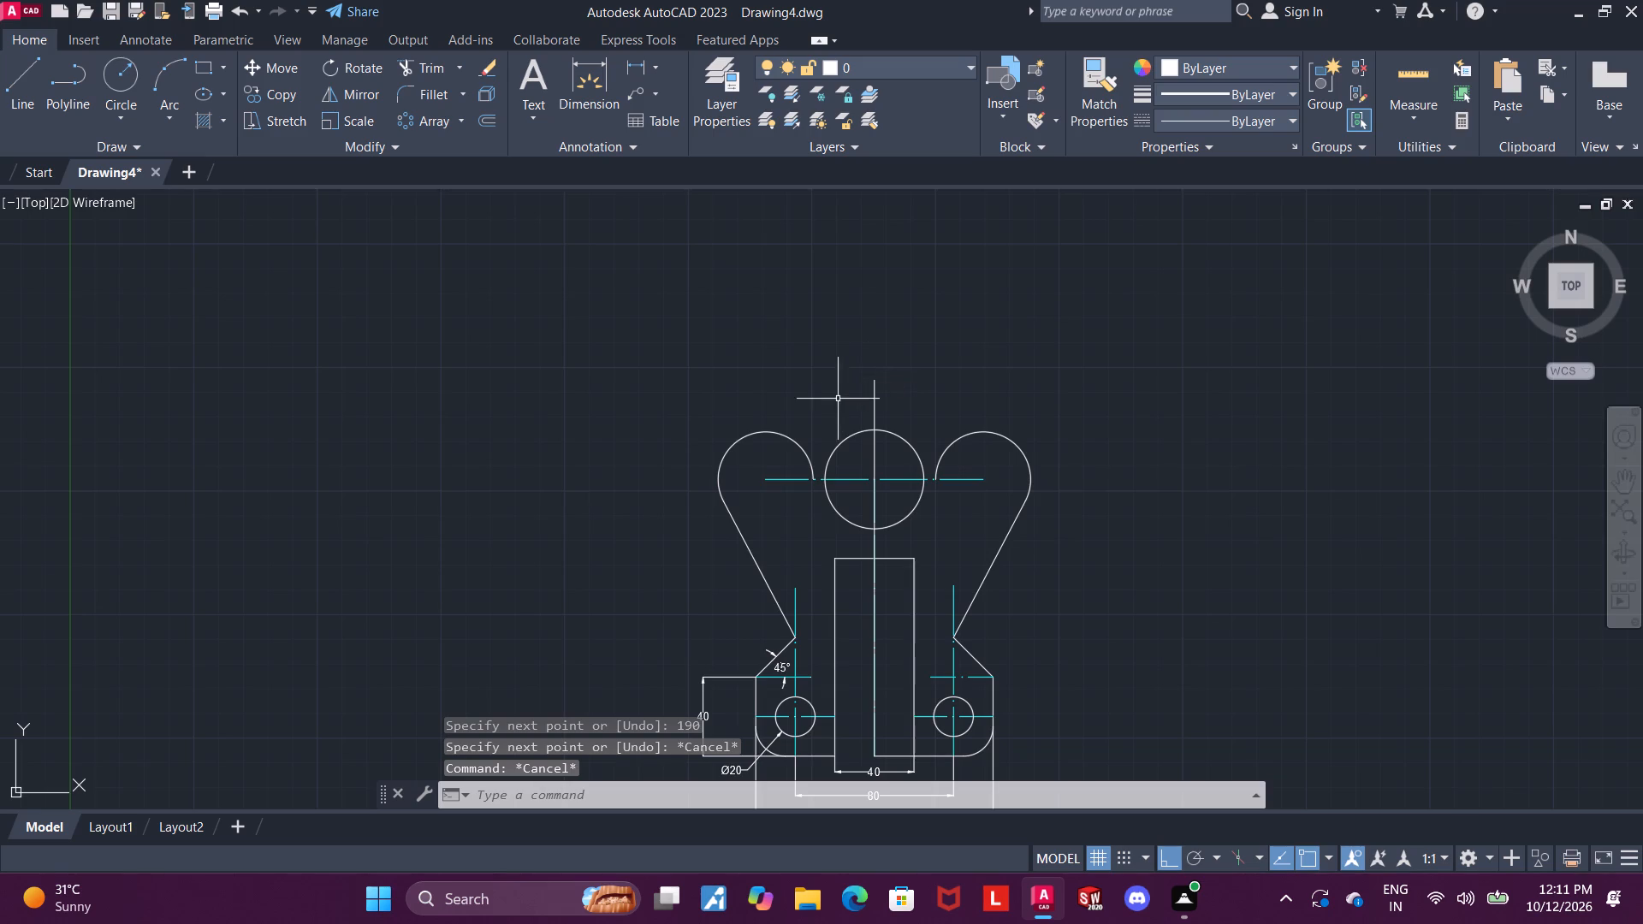
Check the length of the new central vertical line with a dimension preview, without placing the dimension.
{"action": "middle_click_drag", "start_coordinate": [956, 389], "coordinate": [968, 324]}
{"action": "scroll", "coordinate": [890, 548], "scroll_direction": "up", "scroll_amount": 2}
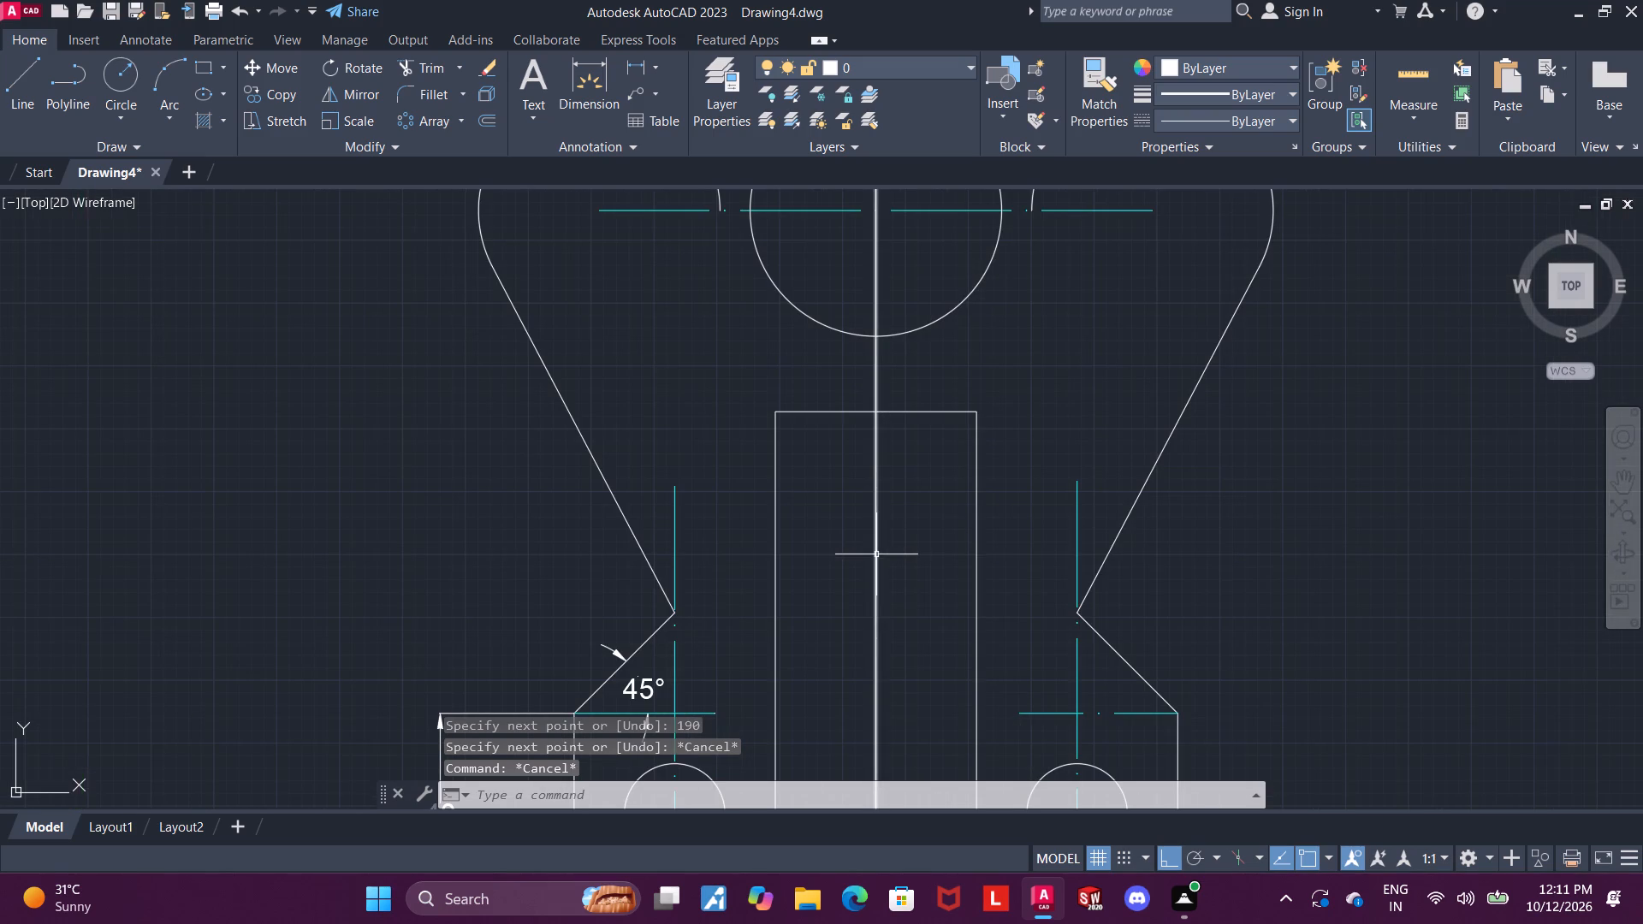
{"action": "scroll", "coordinate": [877, 553], "scroll_direction": "down", "scroll_amount": 1}
{"action": "middle_click", "coordinate": [968, 396]}
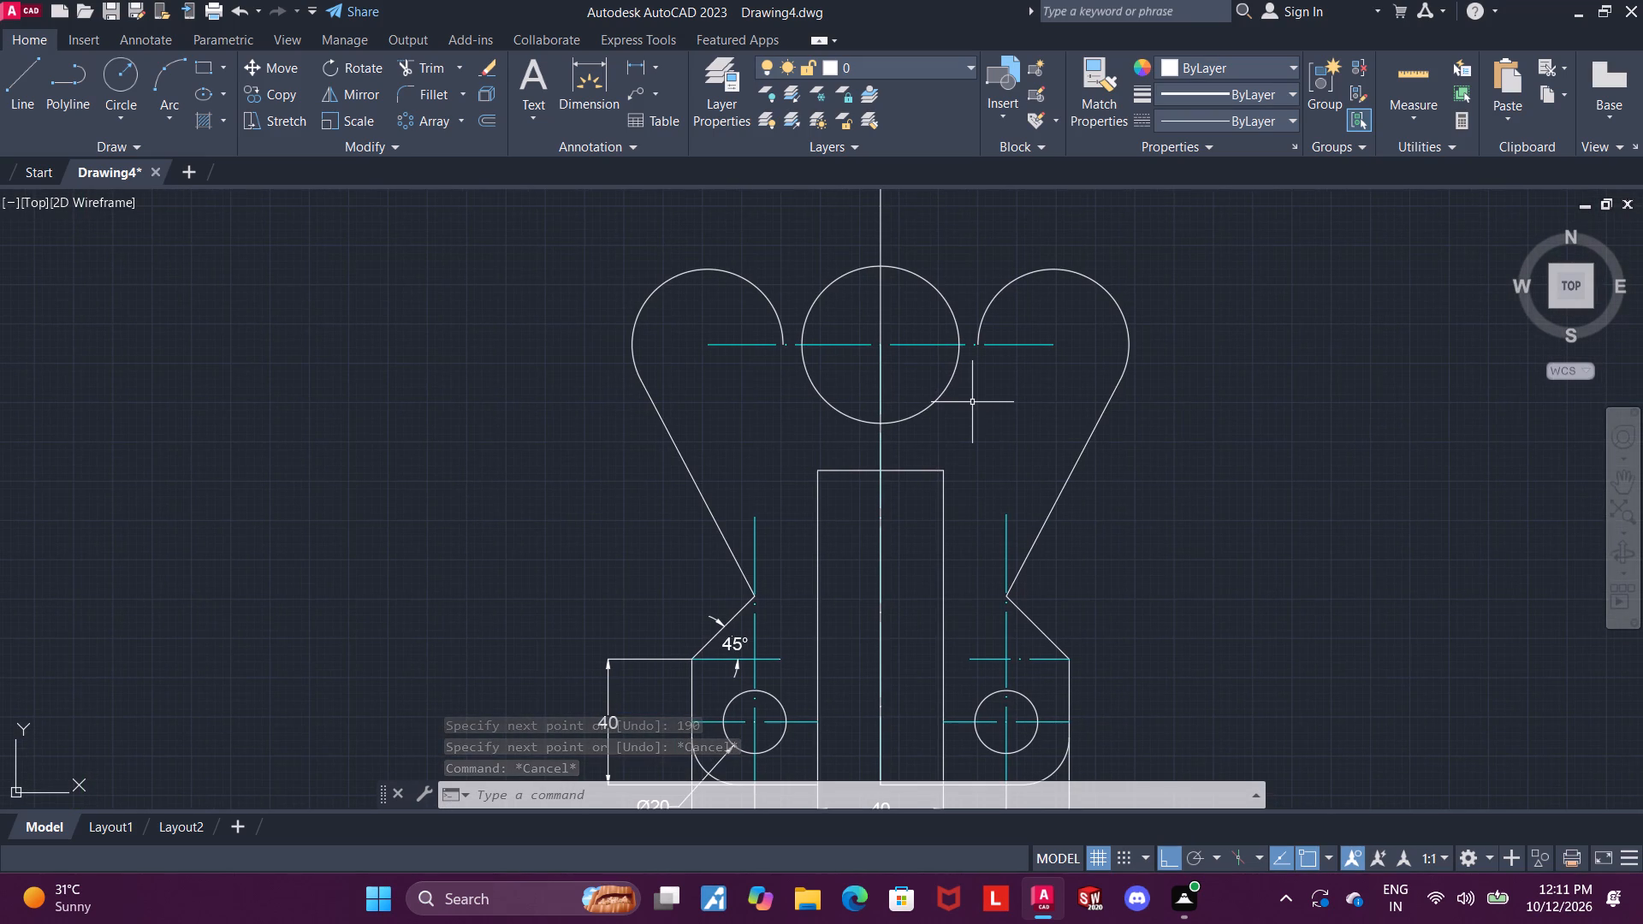
{"action": "scroll", "coordinate": [972, 402], "scroll_direction": "down", "scroll_amount": 1}
{"action": "middle_click_drag", "start_coordinate": [988, 401], "coordinate": [988, 414]}
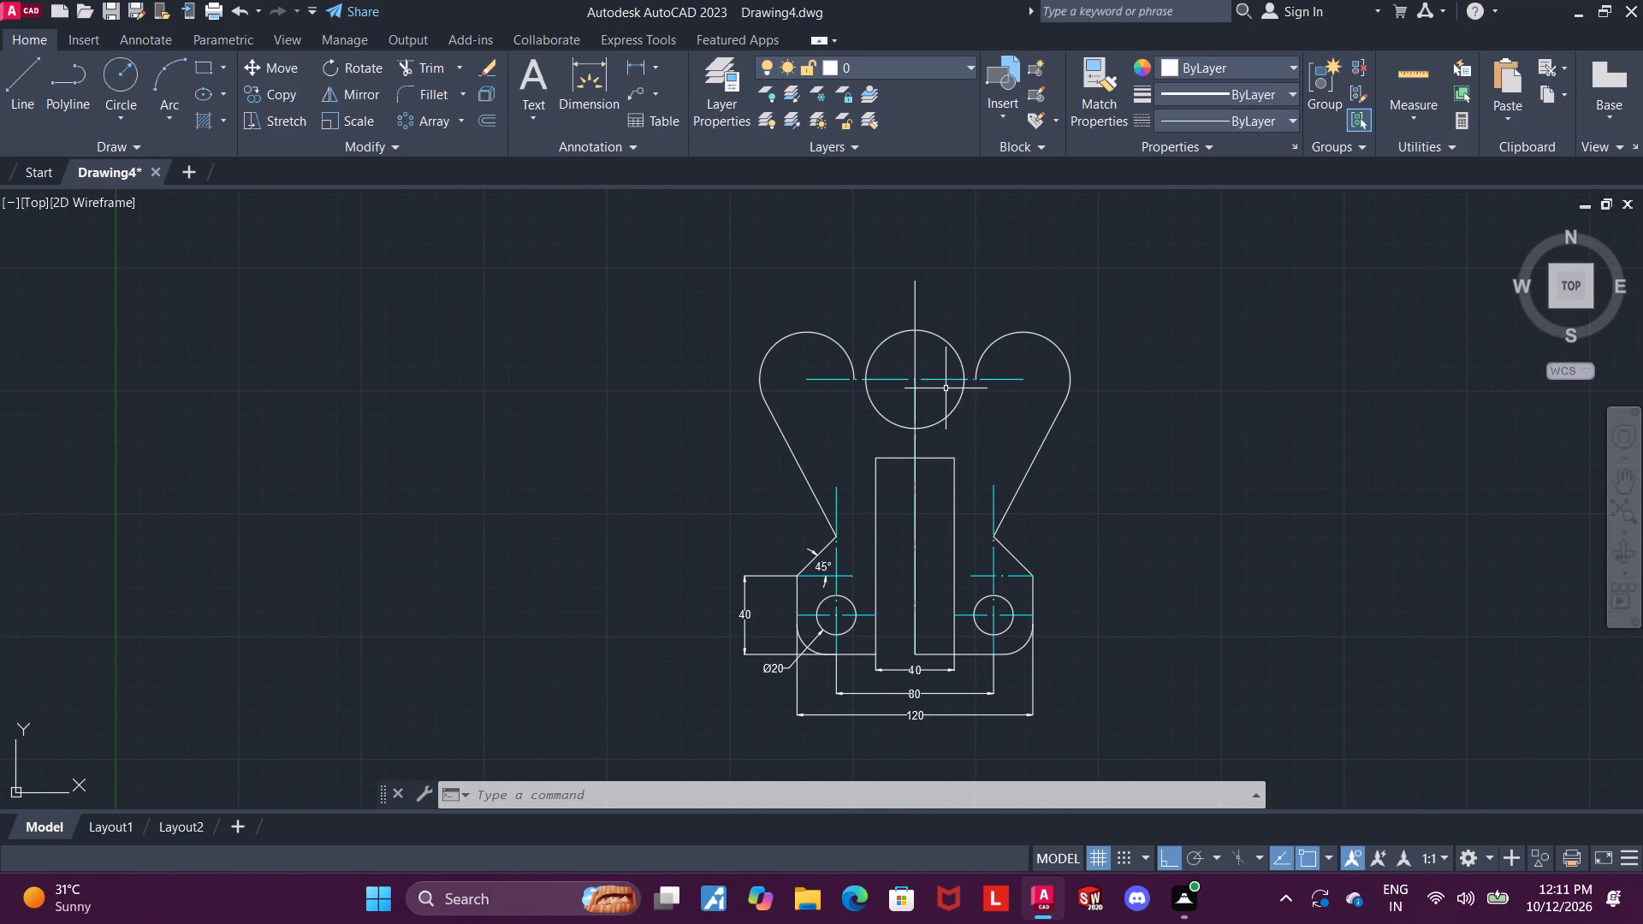
{"action": "key", "text": "Escape"}
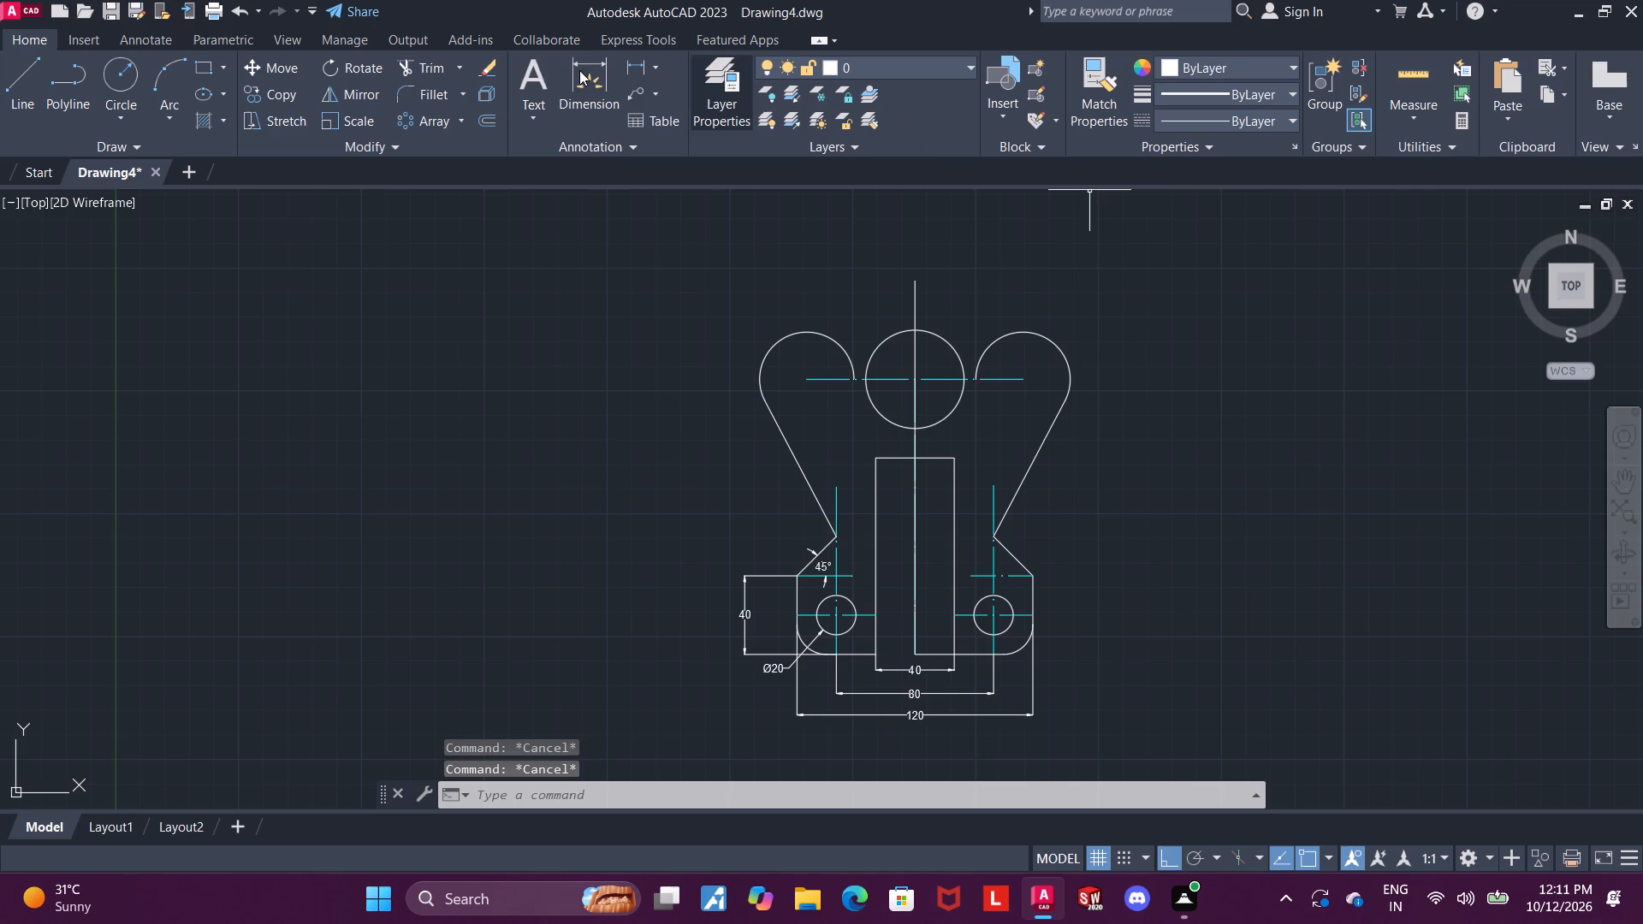
{"action": "key", "text": "Escape"}
{"action": "left_click", "coordinate": [596, 74]}
{"action": "left_click", "coordinate": [916, 487]}
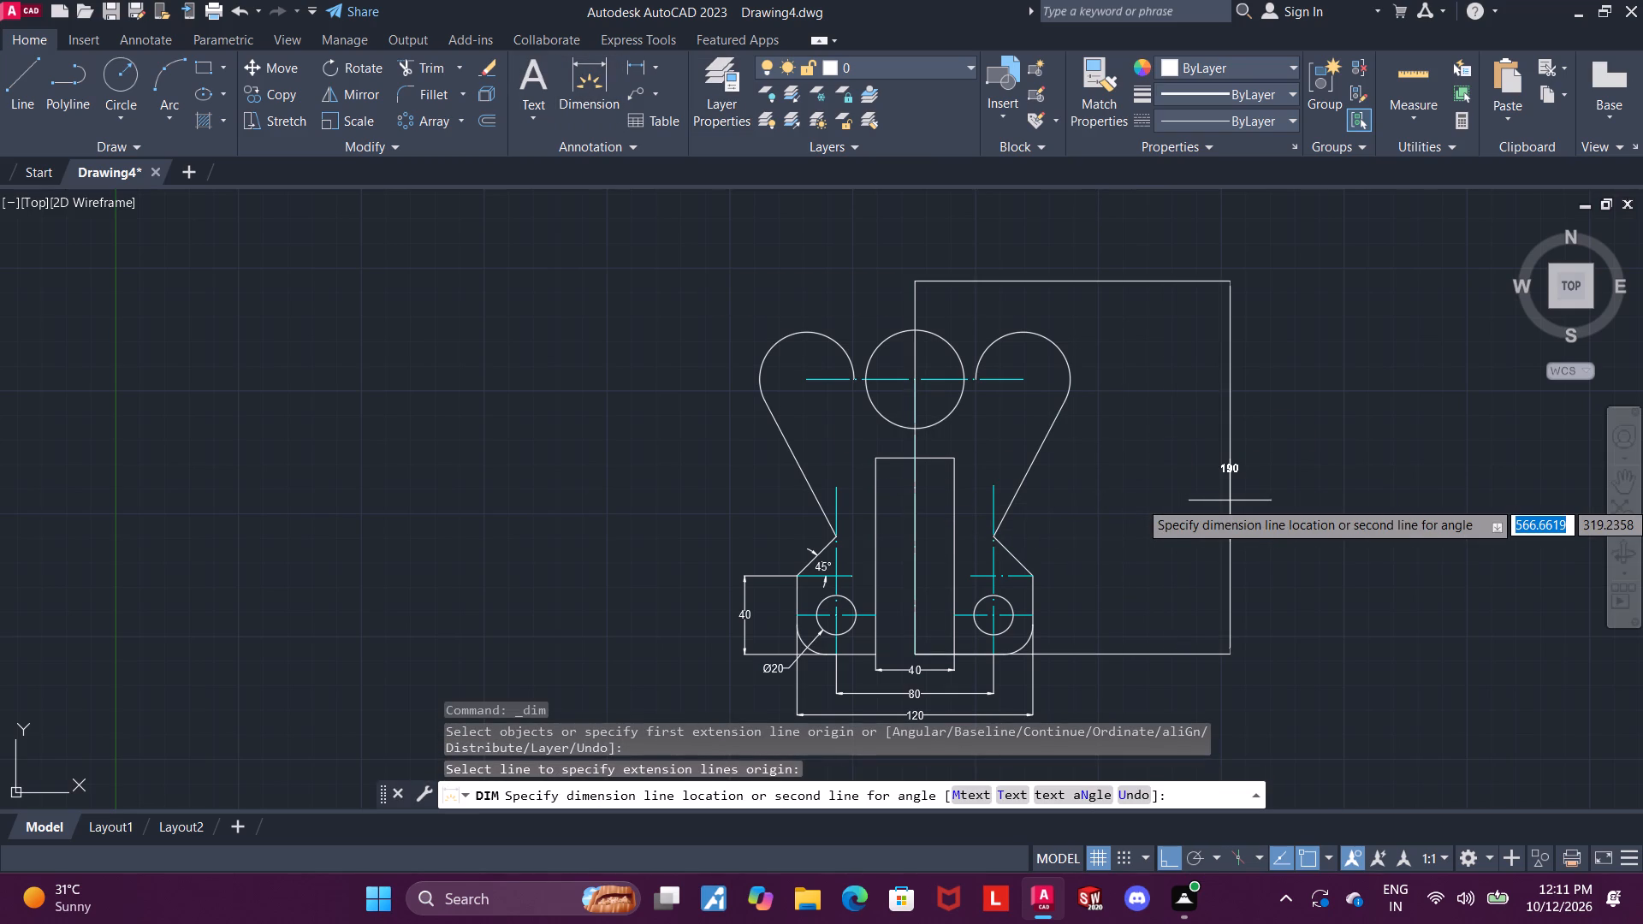
{"action": "key", "text": "Escape"}
{"action": "key", "text": "Escape"}
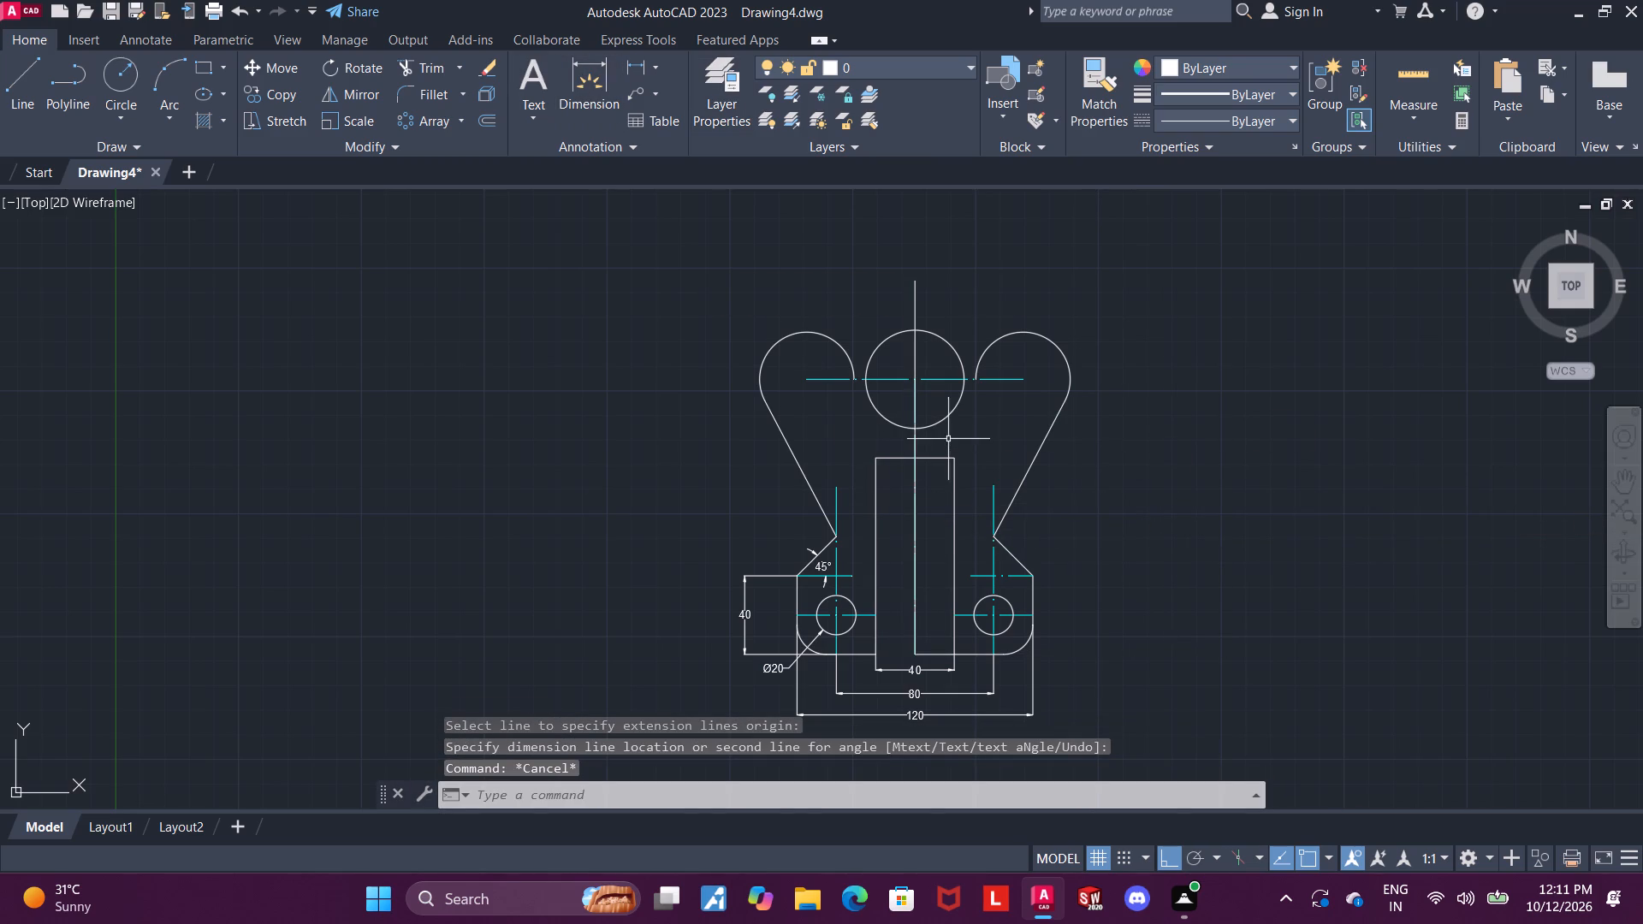
{"action": "left_click", "coordinate": [916, 458]}
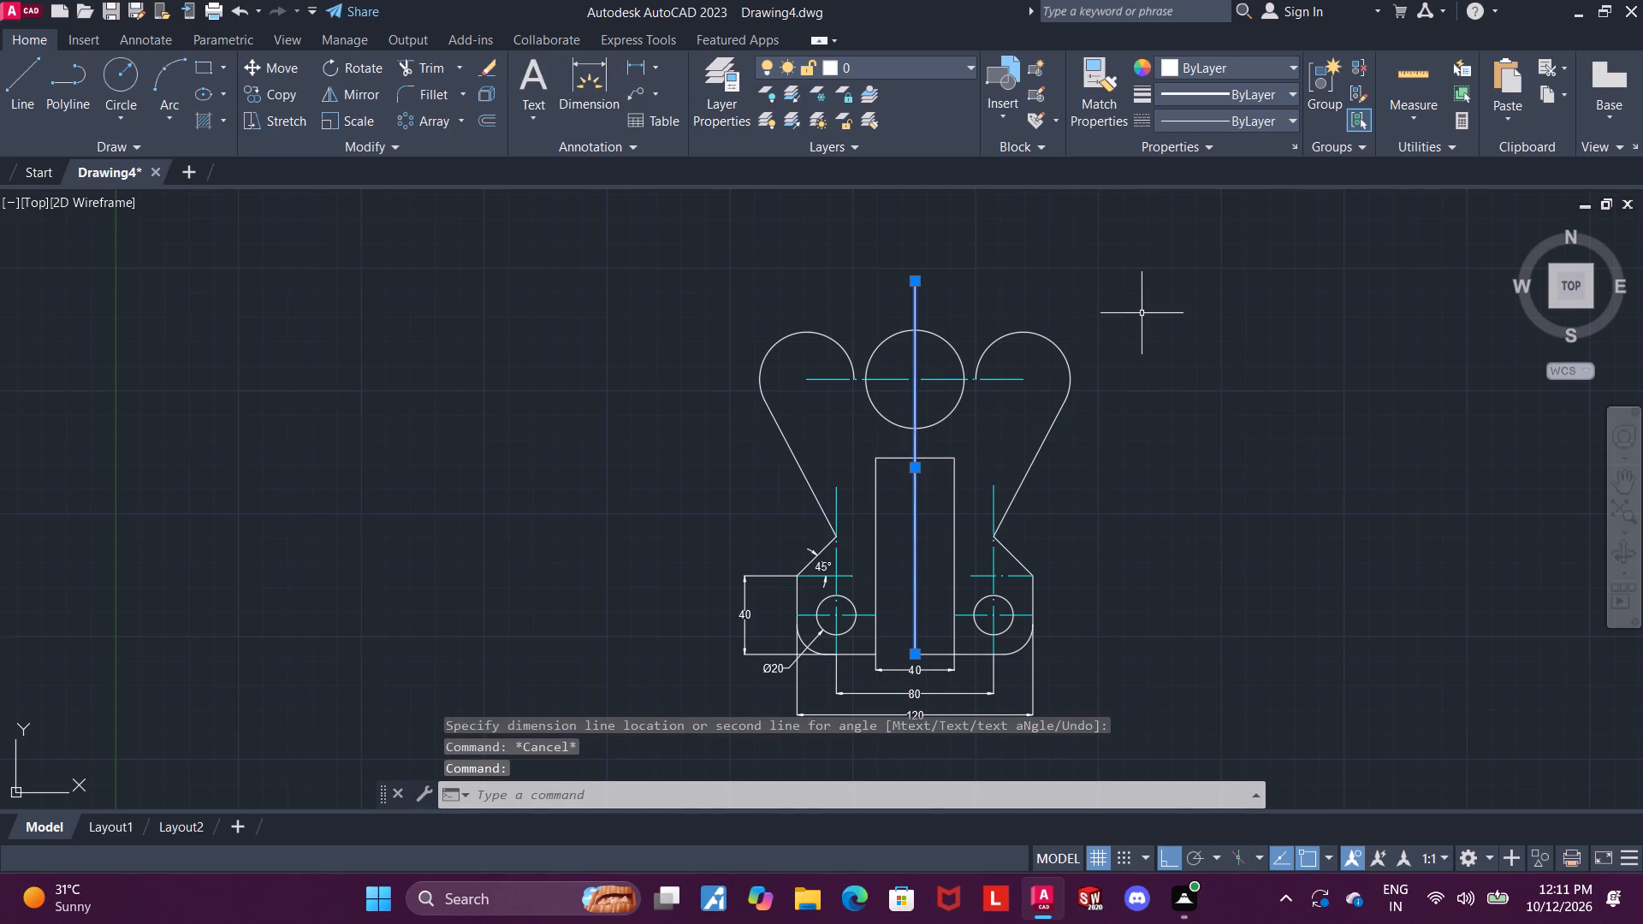
{"action": "key", "text": "Escape"}
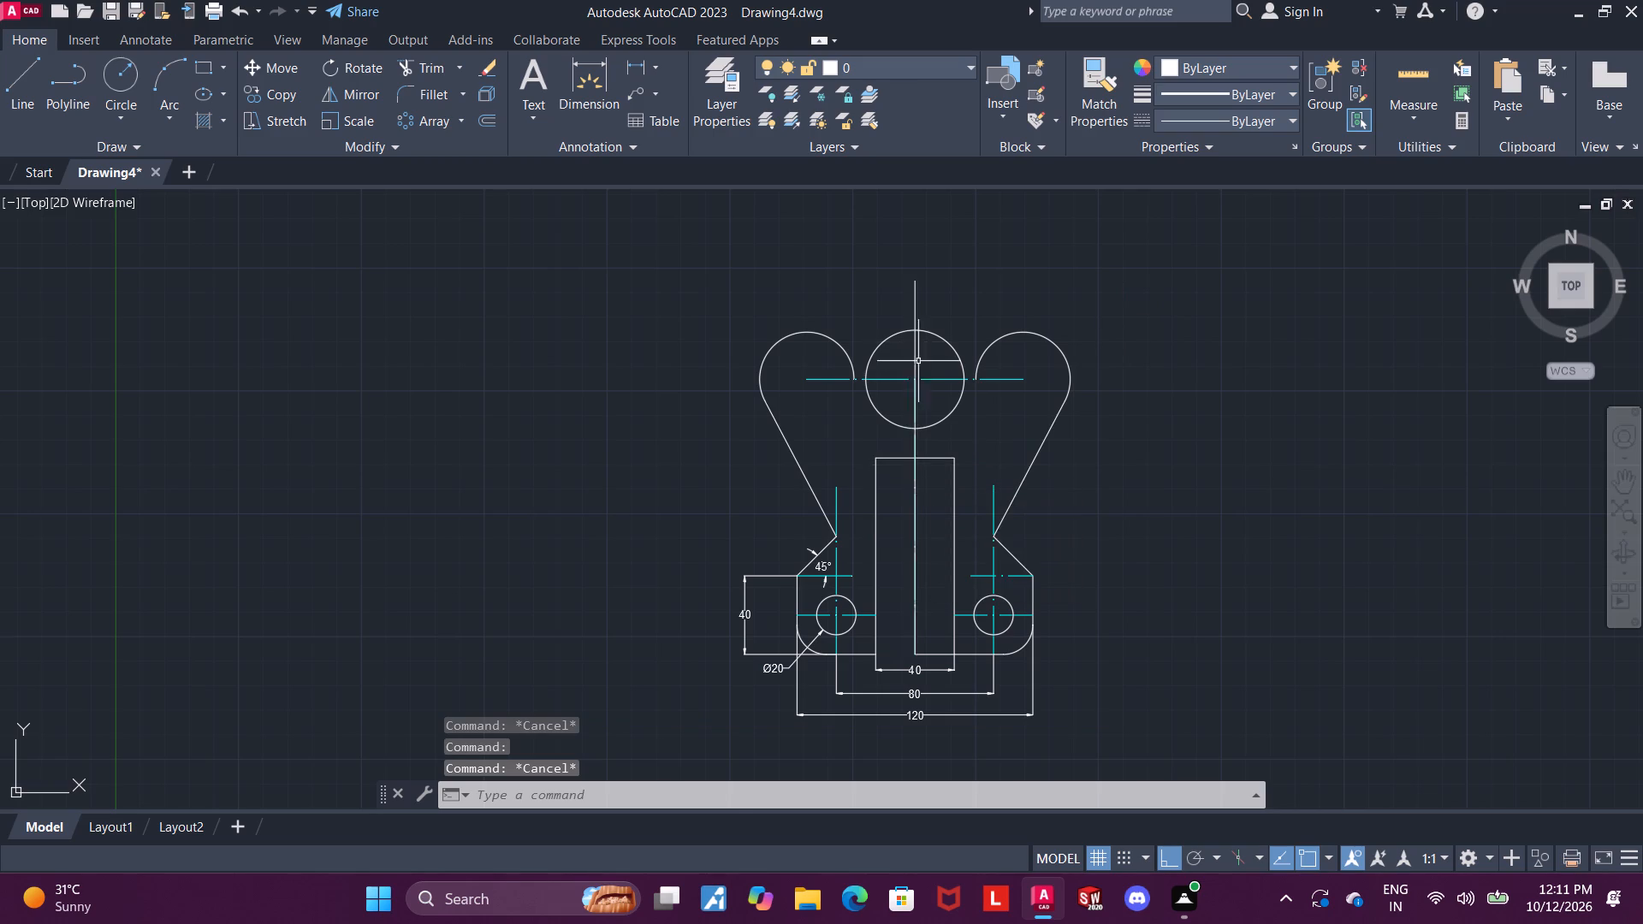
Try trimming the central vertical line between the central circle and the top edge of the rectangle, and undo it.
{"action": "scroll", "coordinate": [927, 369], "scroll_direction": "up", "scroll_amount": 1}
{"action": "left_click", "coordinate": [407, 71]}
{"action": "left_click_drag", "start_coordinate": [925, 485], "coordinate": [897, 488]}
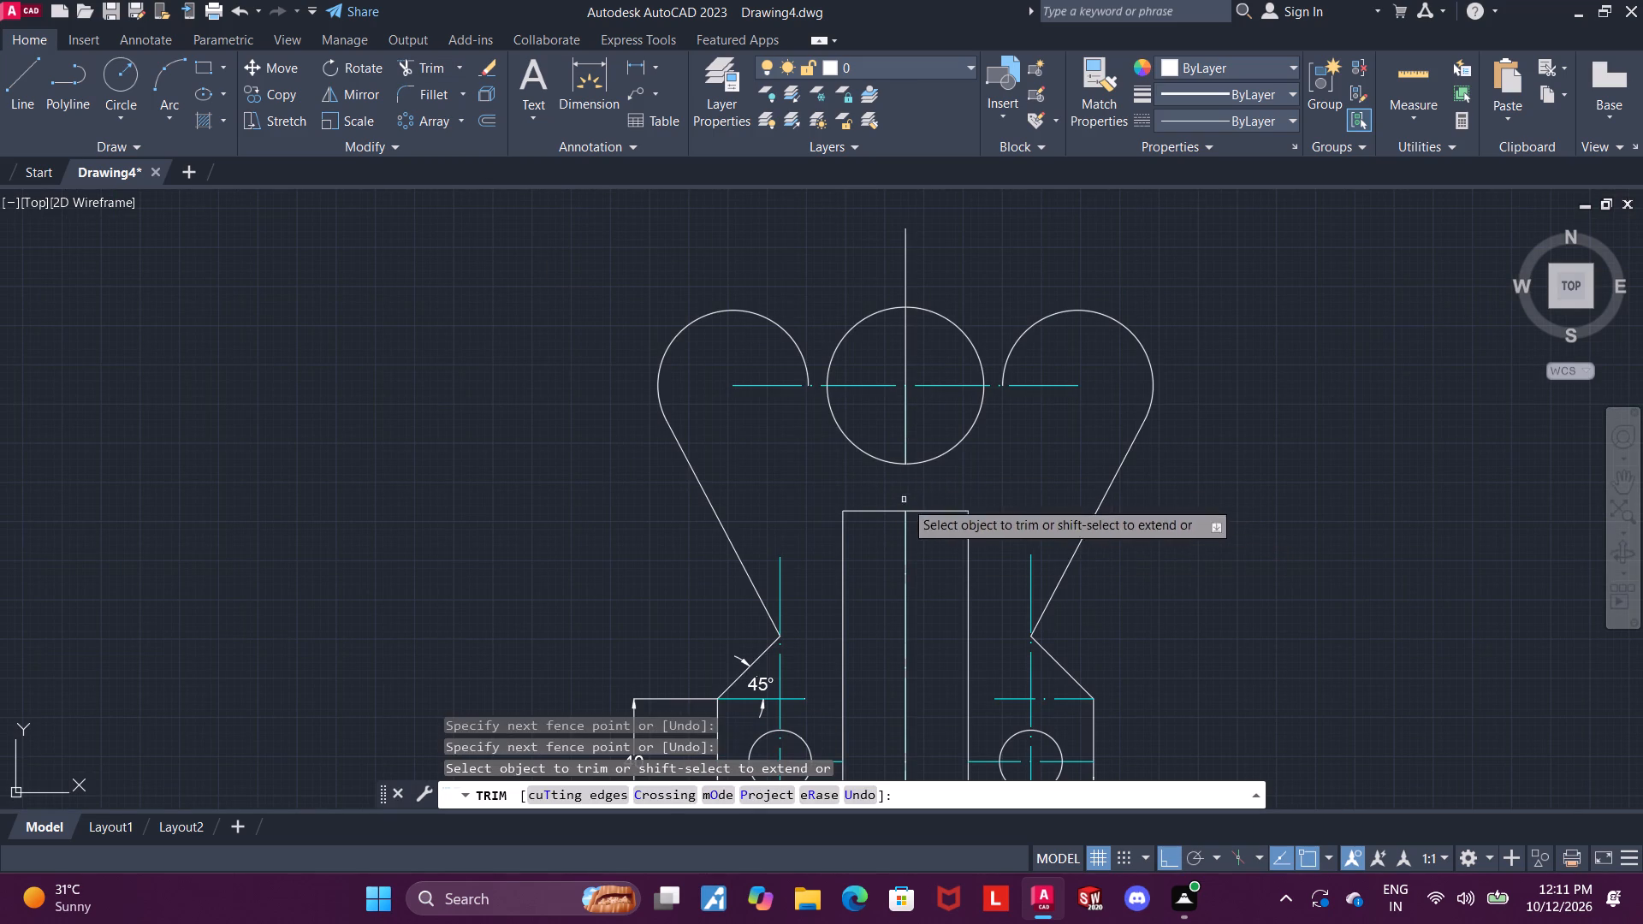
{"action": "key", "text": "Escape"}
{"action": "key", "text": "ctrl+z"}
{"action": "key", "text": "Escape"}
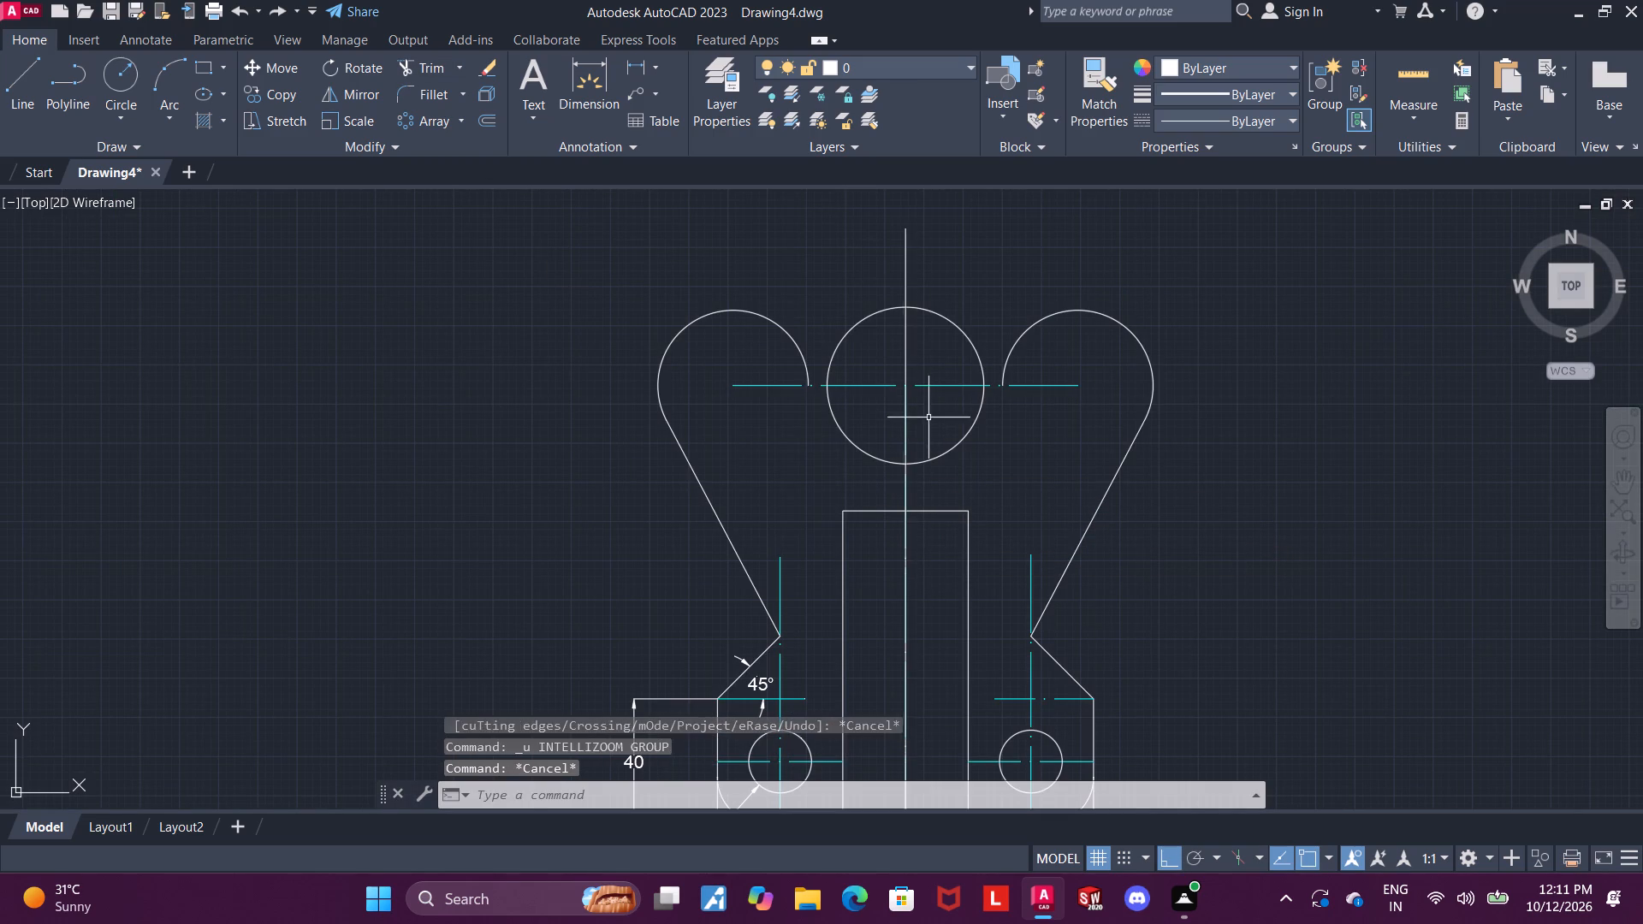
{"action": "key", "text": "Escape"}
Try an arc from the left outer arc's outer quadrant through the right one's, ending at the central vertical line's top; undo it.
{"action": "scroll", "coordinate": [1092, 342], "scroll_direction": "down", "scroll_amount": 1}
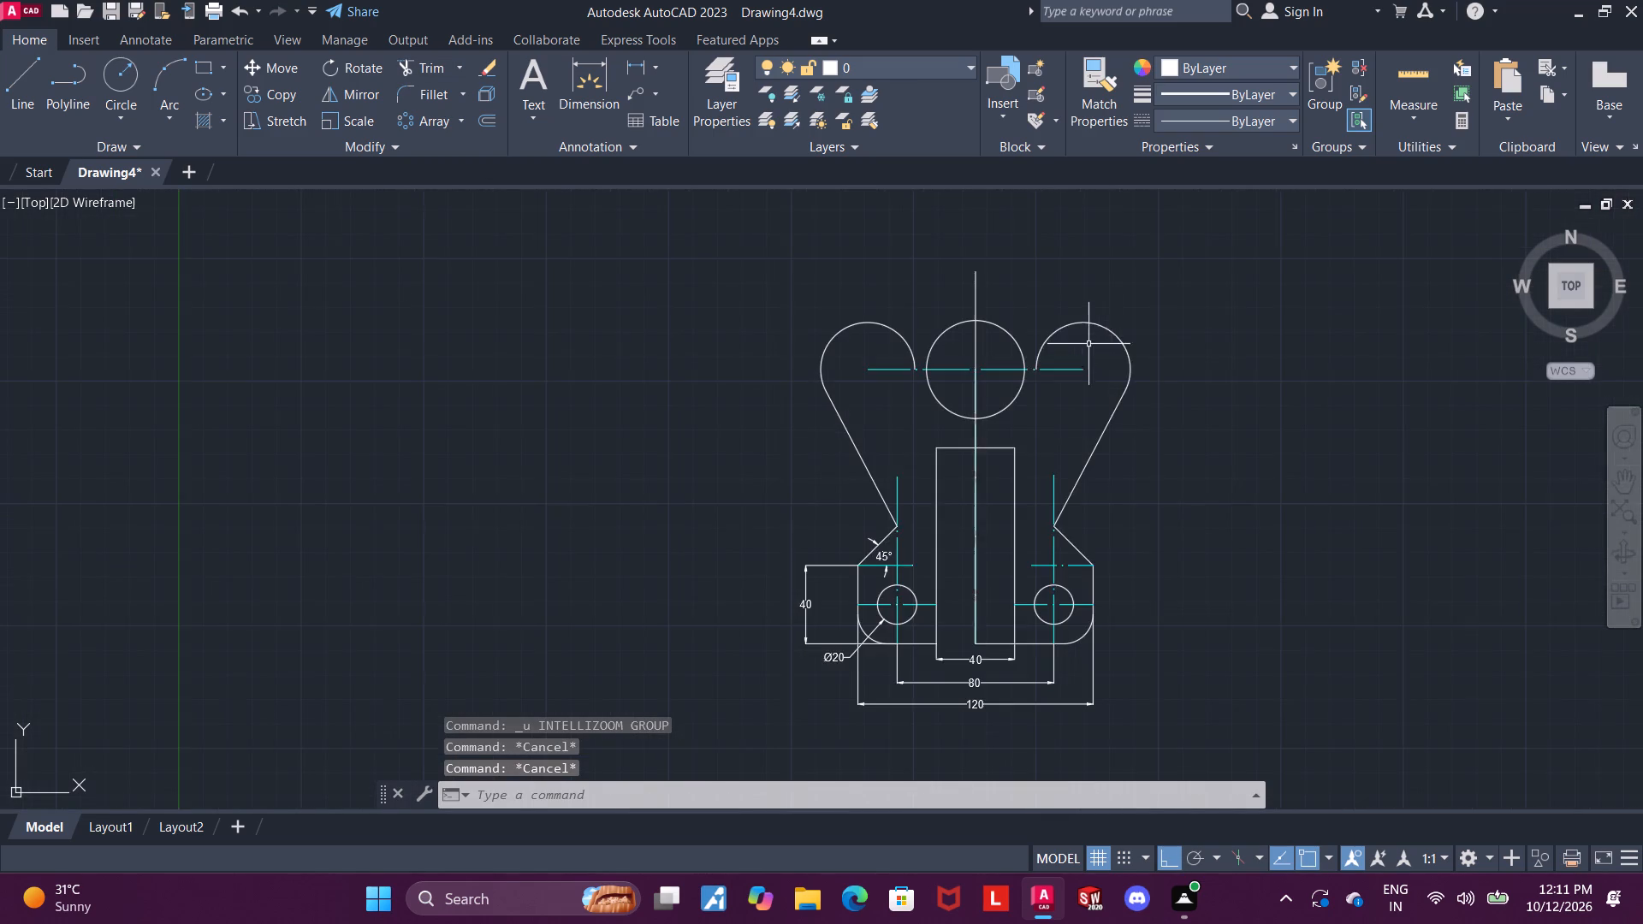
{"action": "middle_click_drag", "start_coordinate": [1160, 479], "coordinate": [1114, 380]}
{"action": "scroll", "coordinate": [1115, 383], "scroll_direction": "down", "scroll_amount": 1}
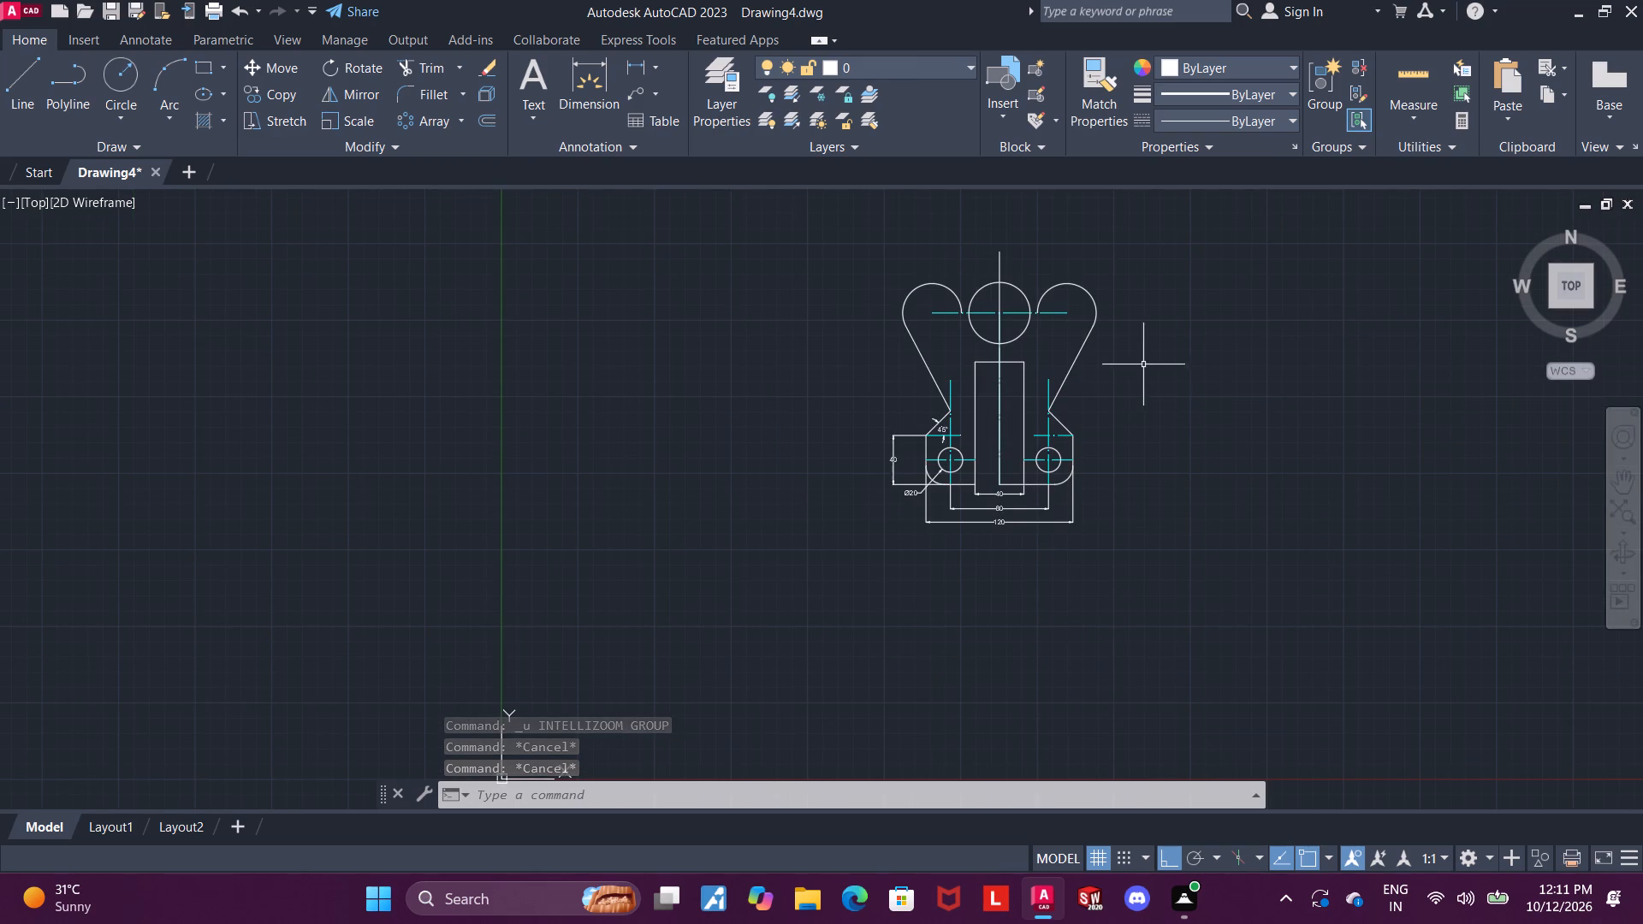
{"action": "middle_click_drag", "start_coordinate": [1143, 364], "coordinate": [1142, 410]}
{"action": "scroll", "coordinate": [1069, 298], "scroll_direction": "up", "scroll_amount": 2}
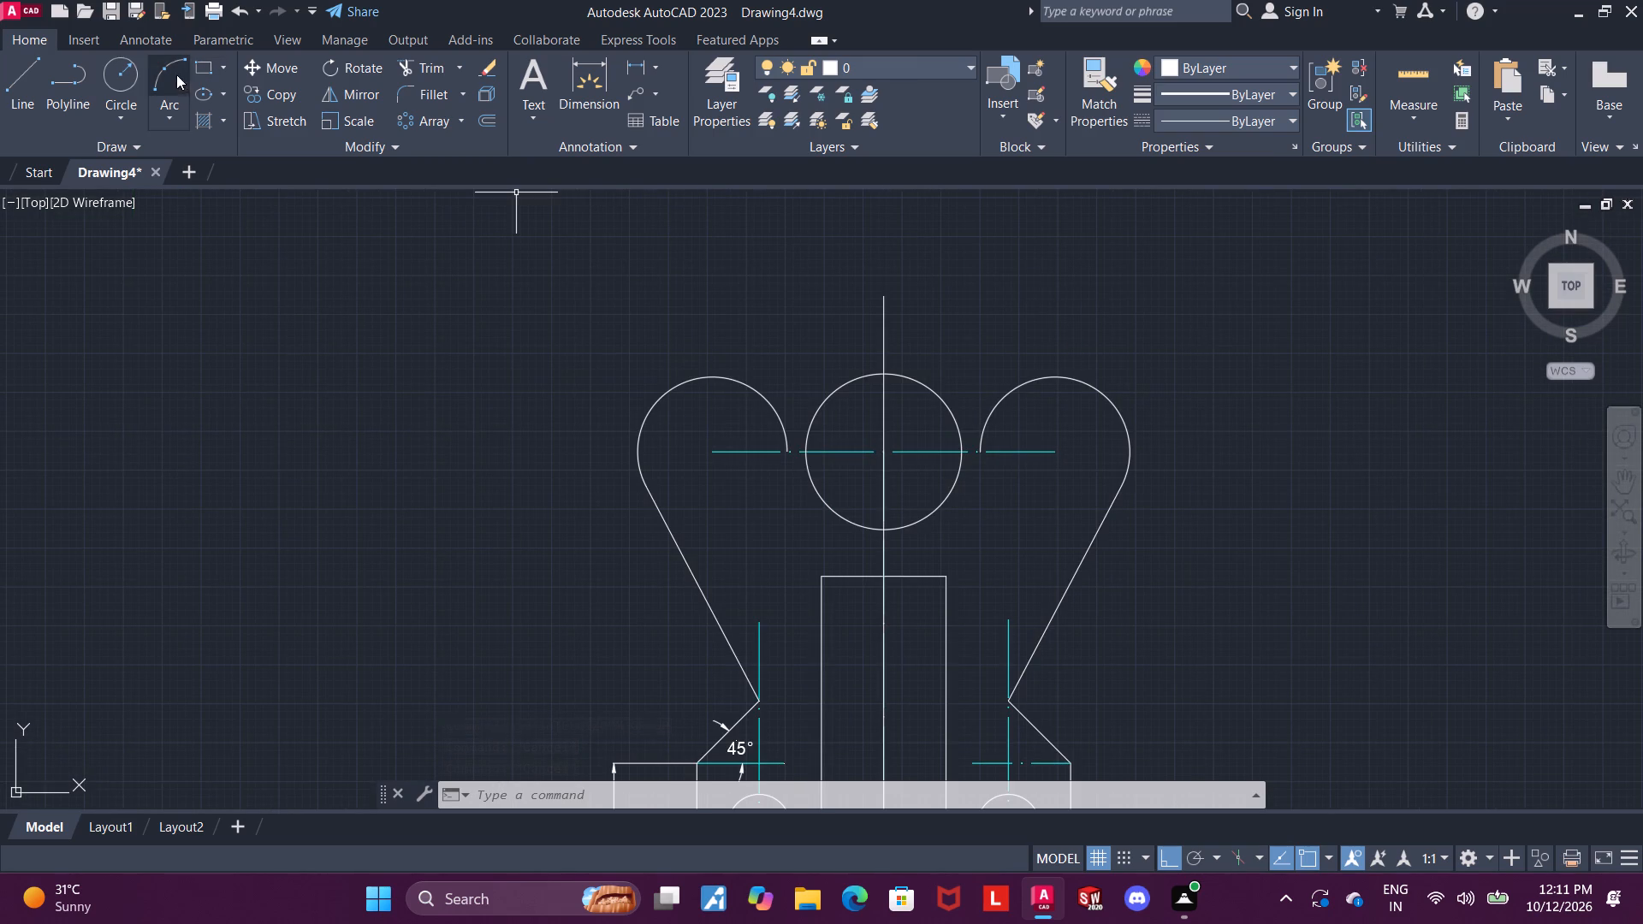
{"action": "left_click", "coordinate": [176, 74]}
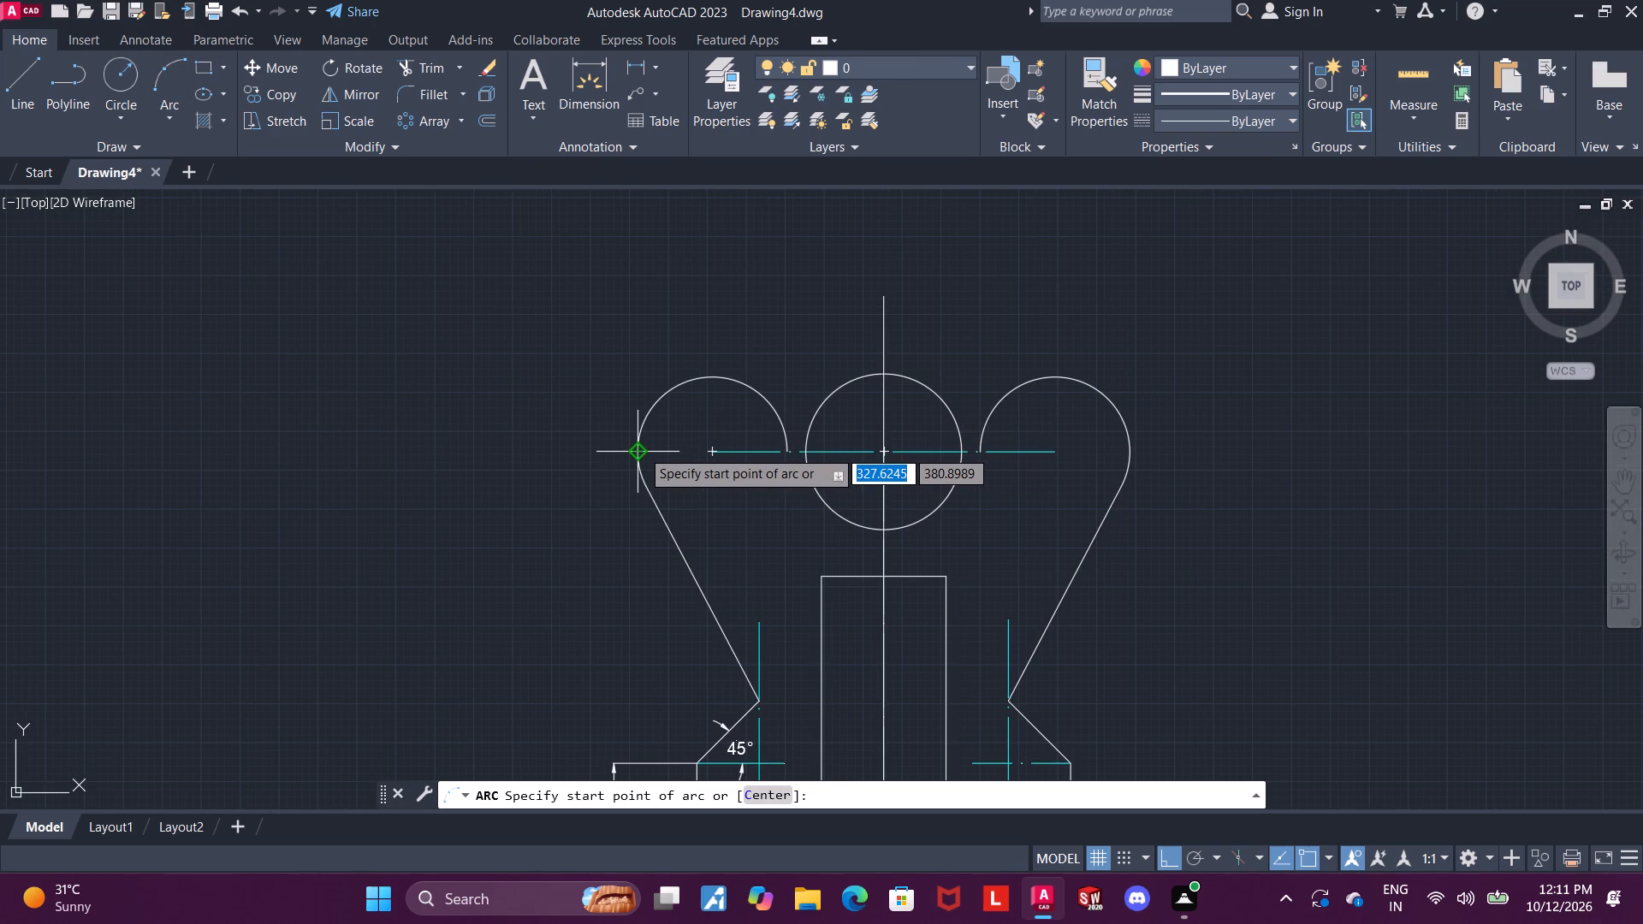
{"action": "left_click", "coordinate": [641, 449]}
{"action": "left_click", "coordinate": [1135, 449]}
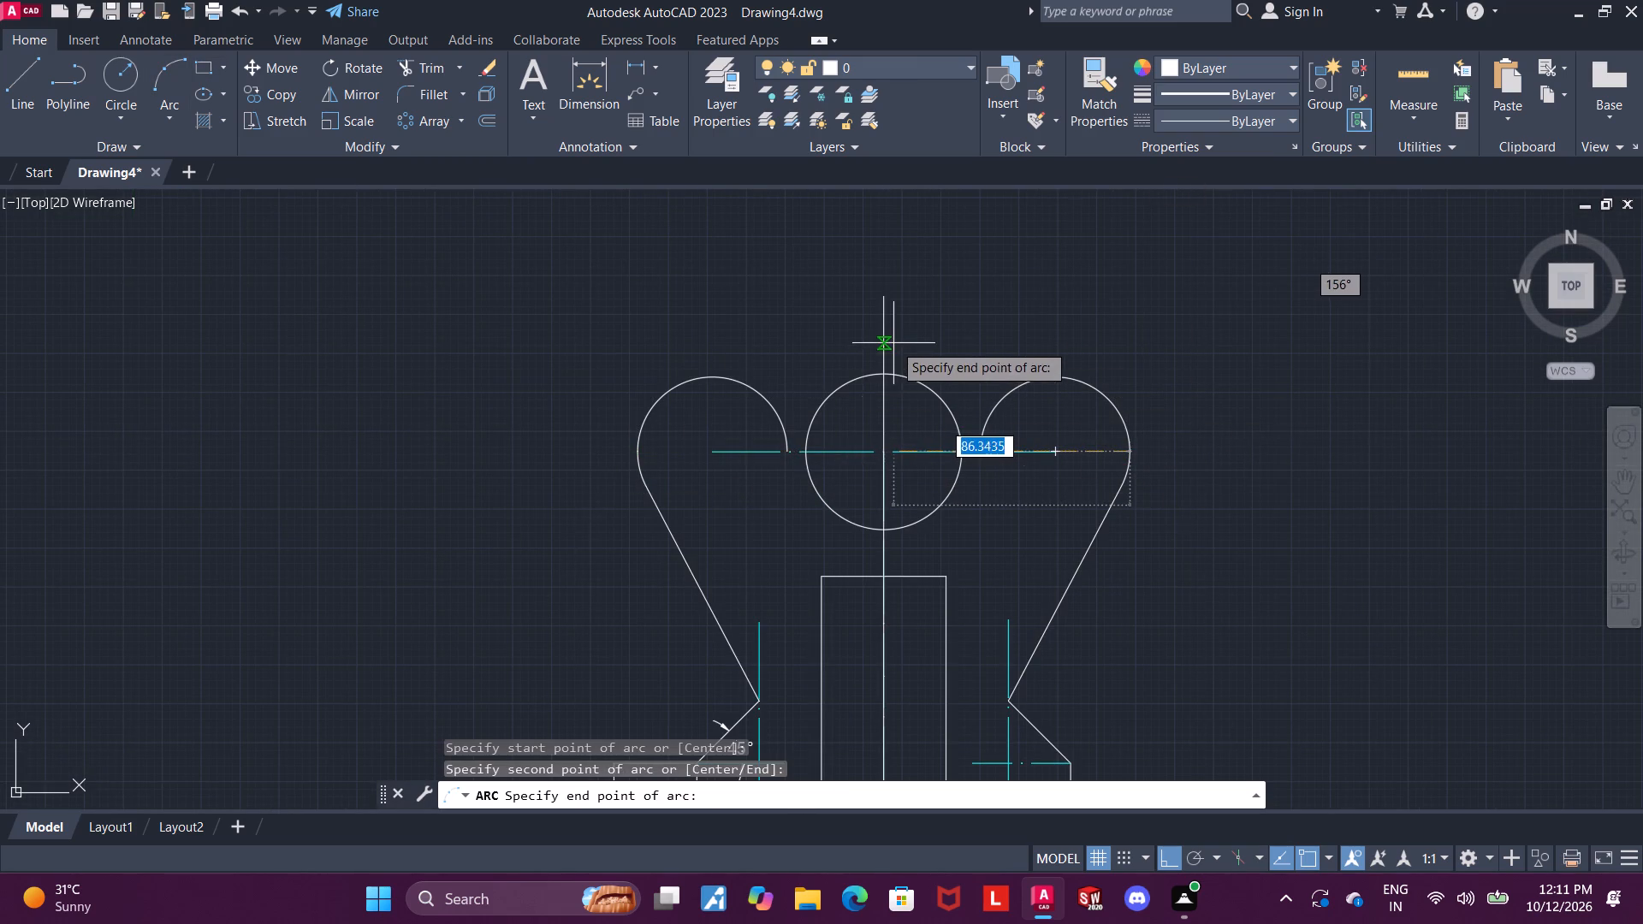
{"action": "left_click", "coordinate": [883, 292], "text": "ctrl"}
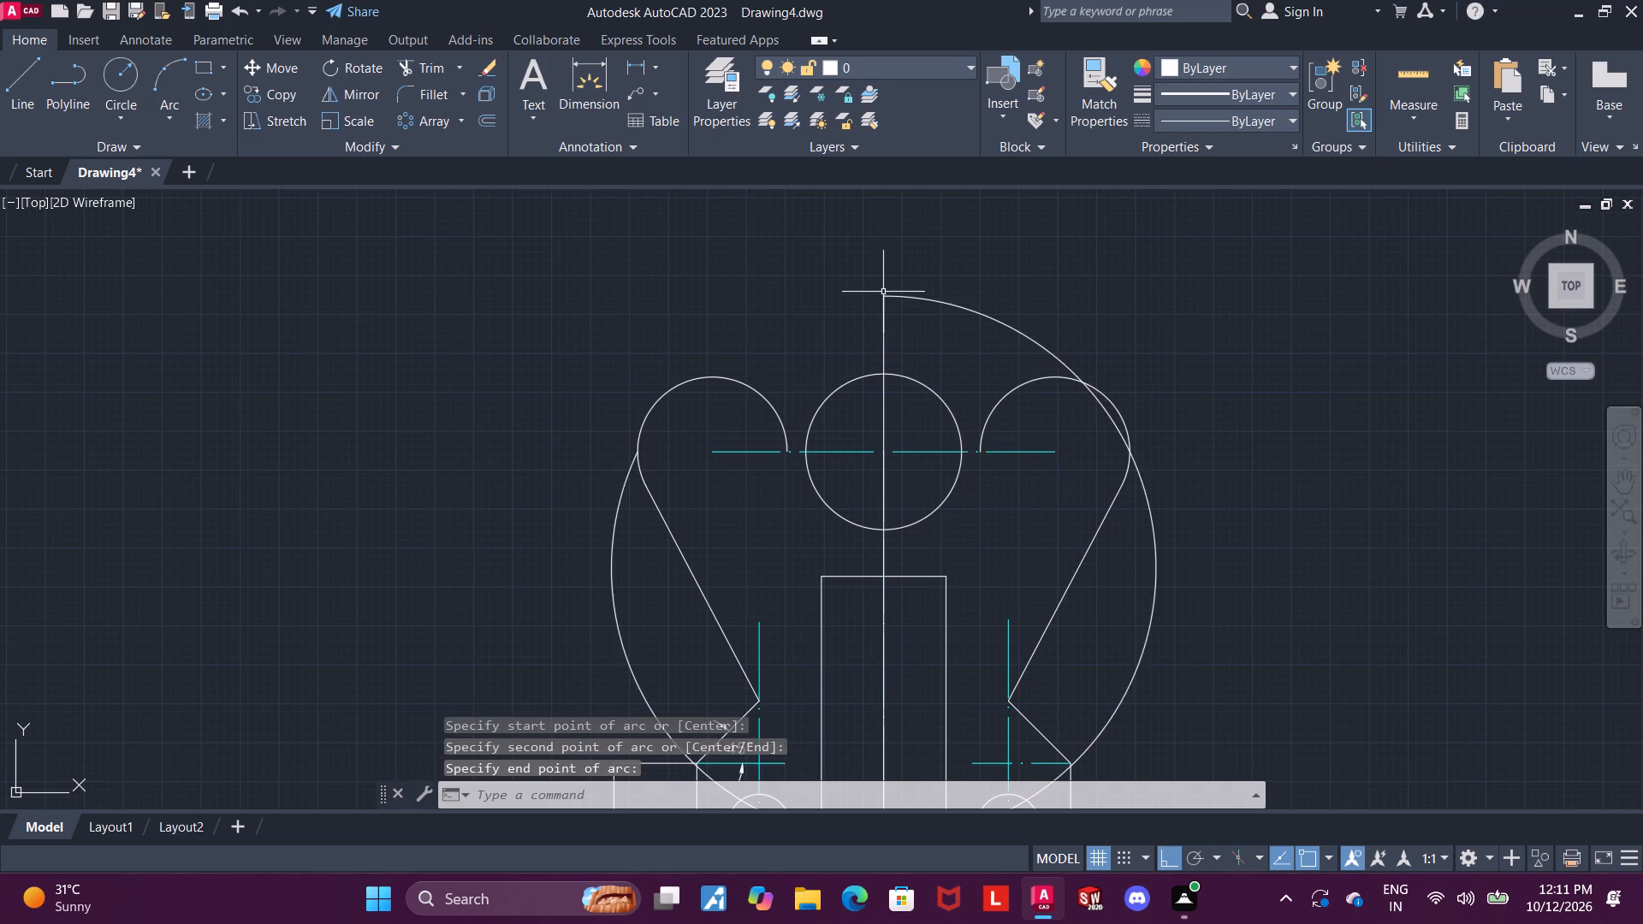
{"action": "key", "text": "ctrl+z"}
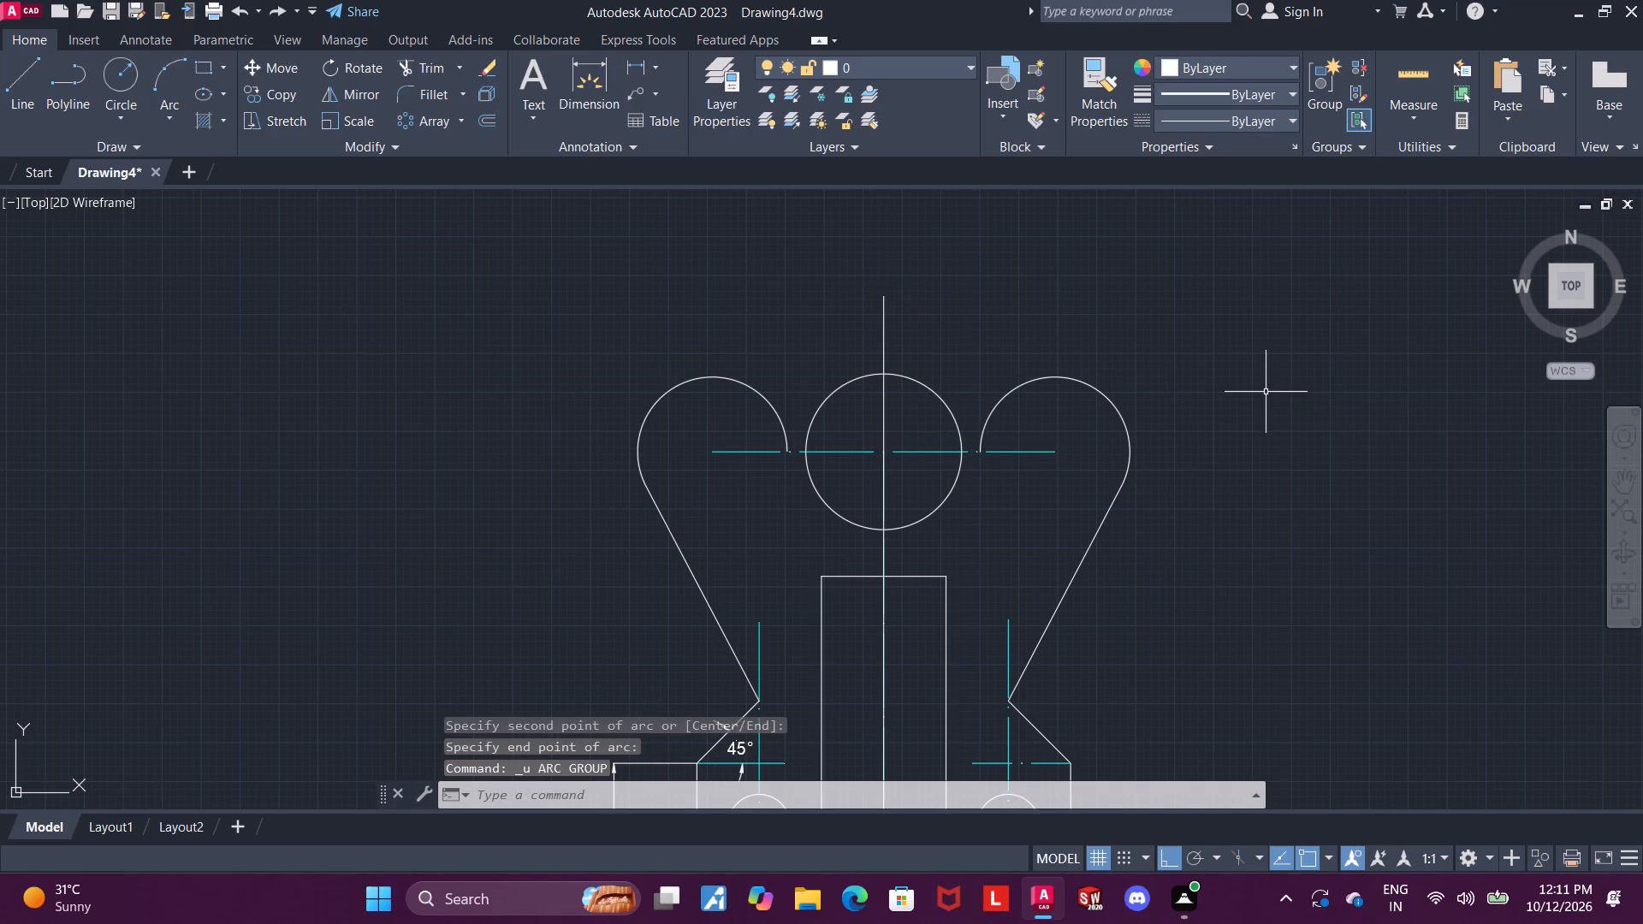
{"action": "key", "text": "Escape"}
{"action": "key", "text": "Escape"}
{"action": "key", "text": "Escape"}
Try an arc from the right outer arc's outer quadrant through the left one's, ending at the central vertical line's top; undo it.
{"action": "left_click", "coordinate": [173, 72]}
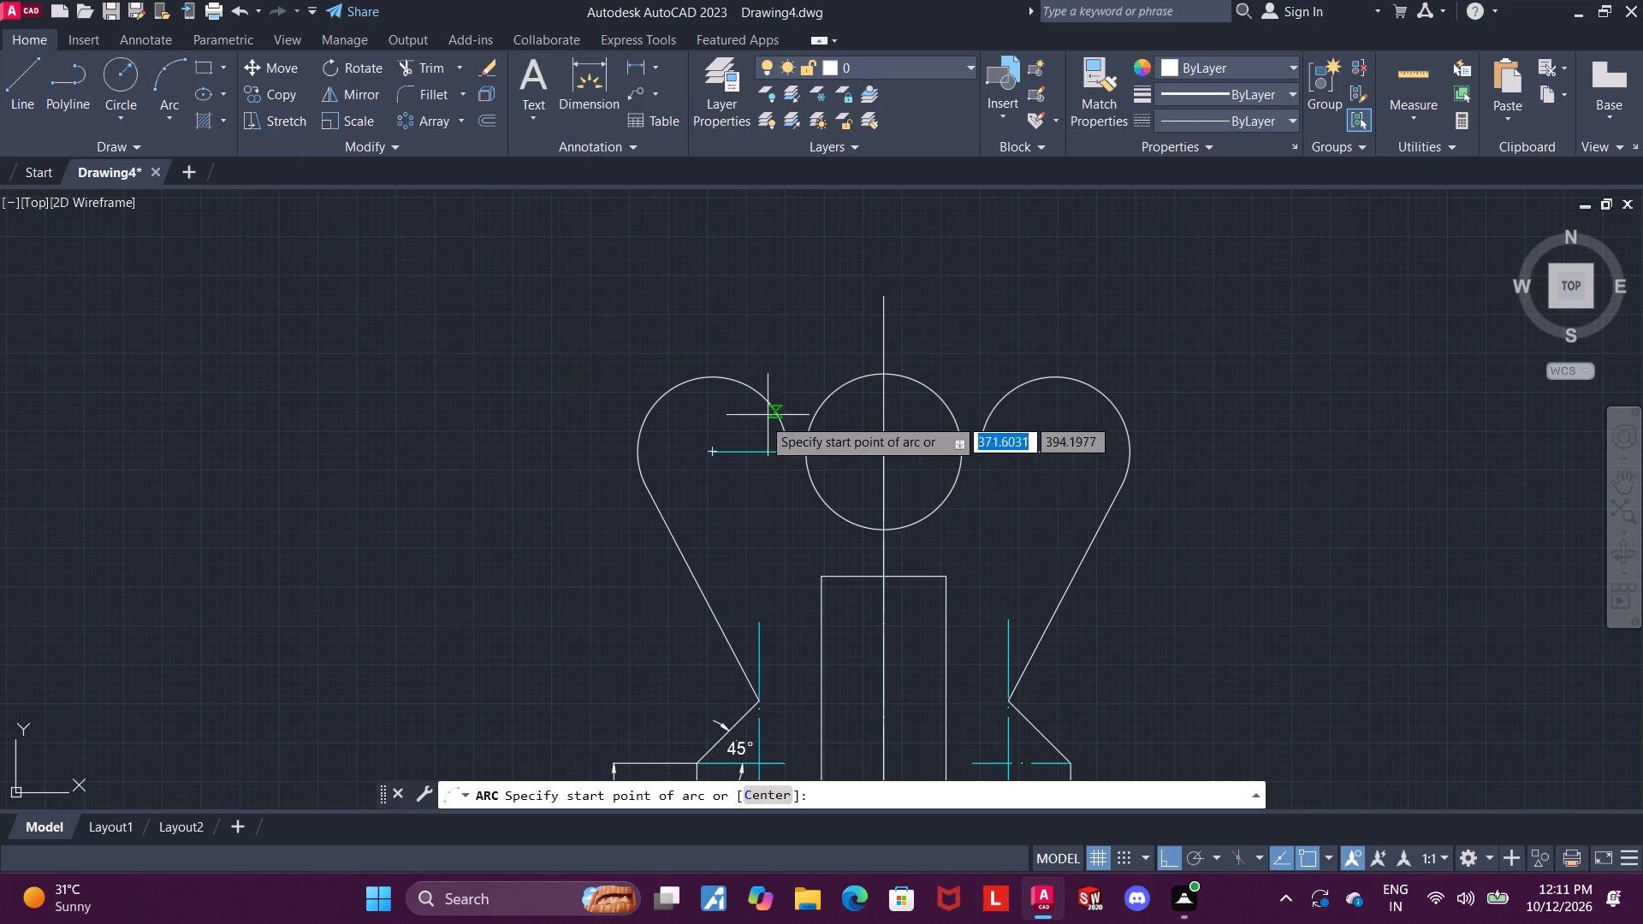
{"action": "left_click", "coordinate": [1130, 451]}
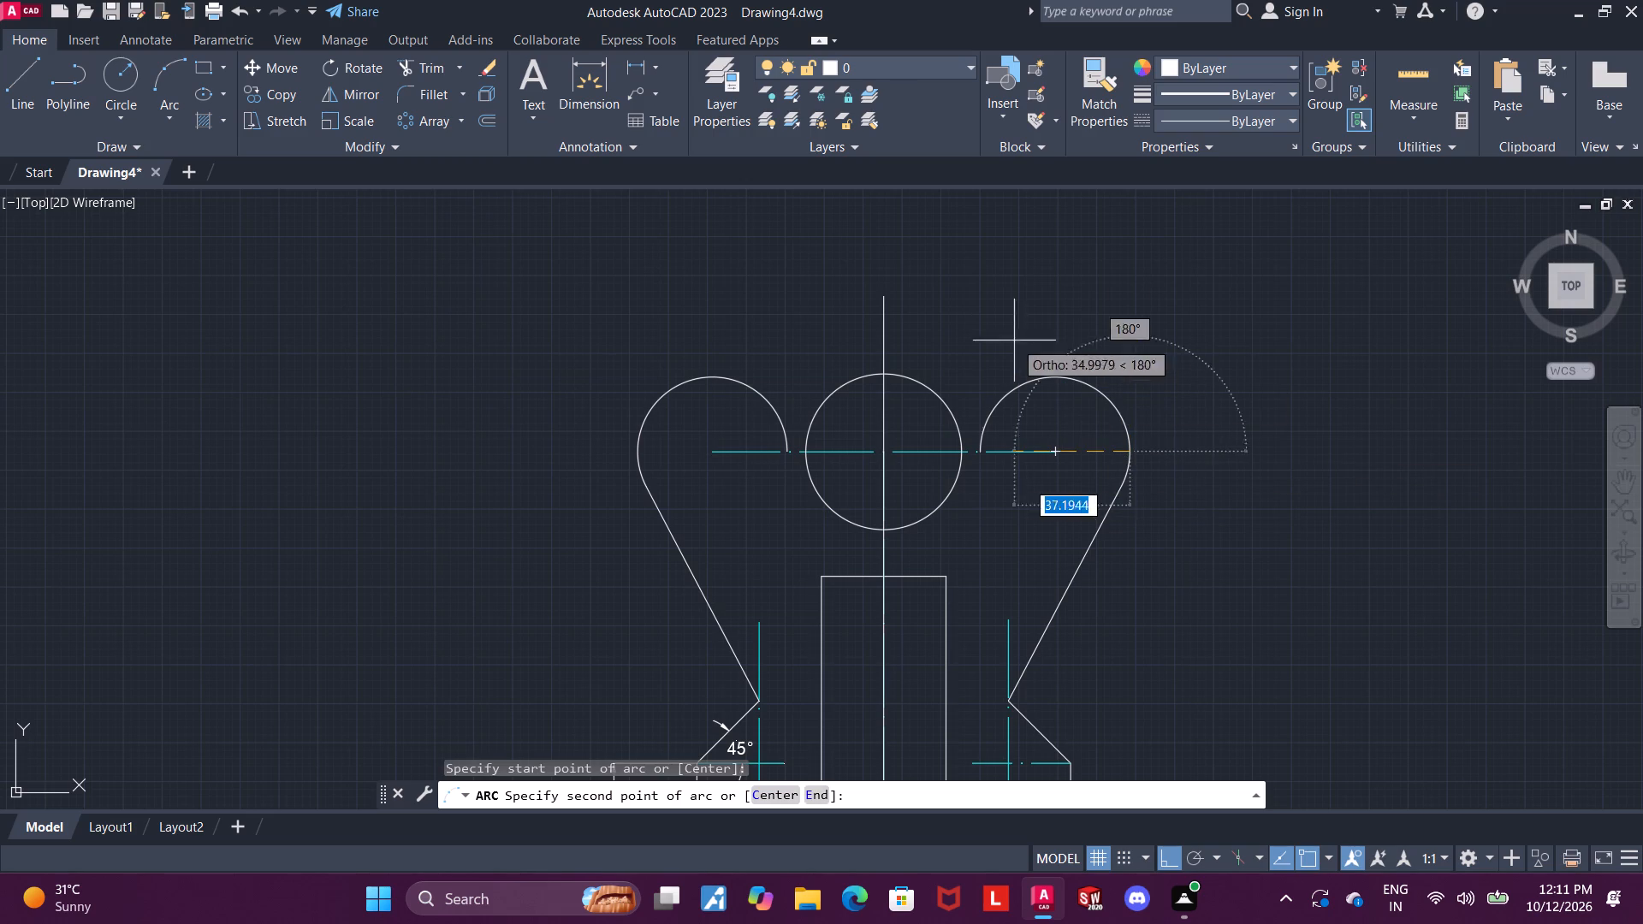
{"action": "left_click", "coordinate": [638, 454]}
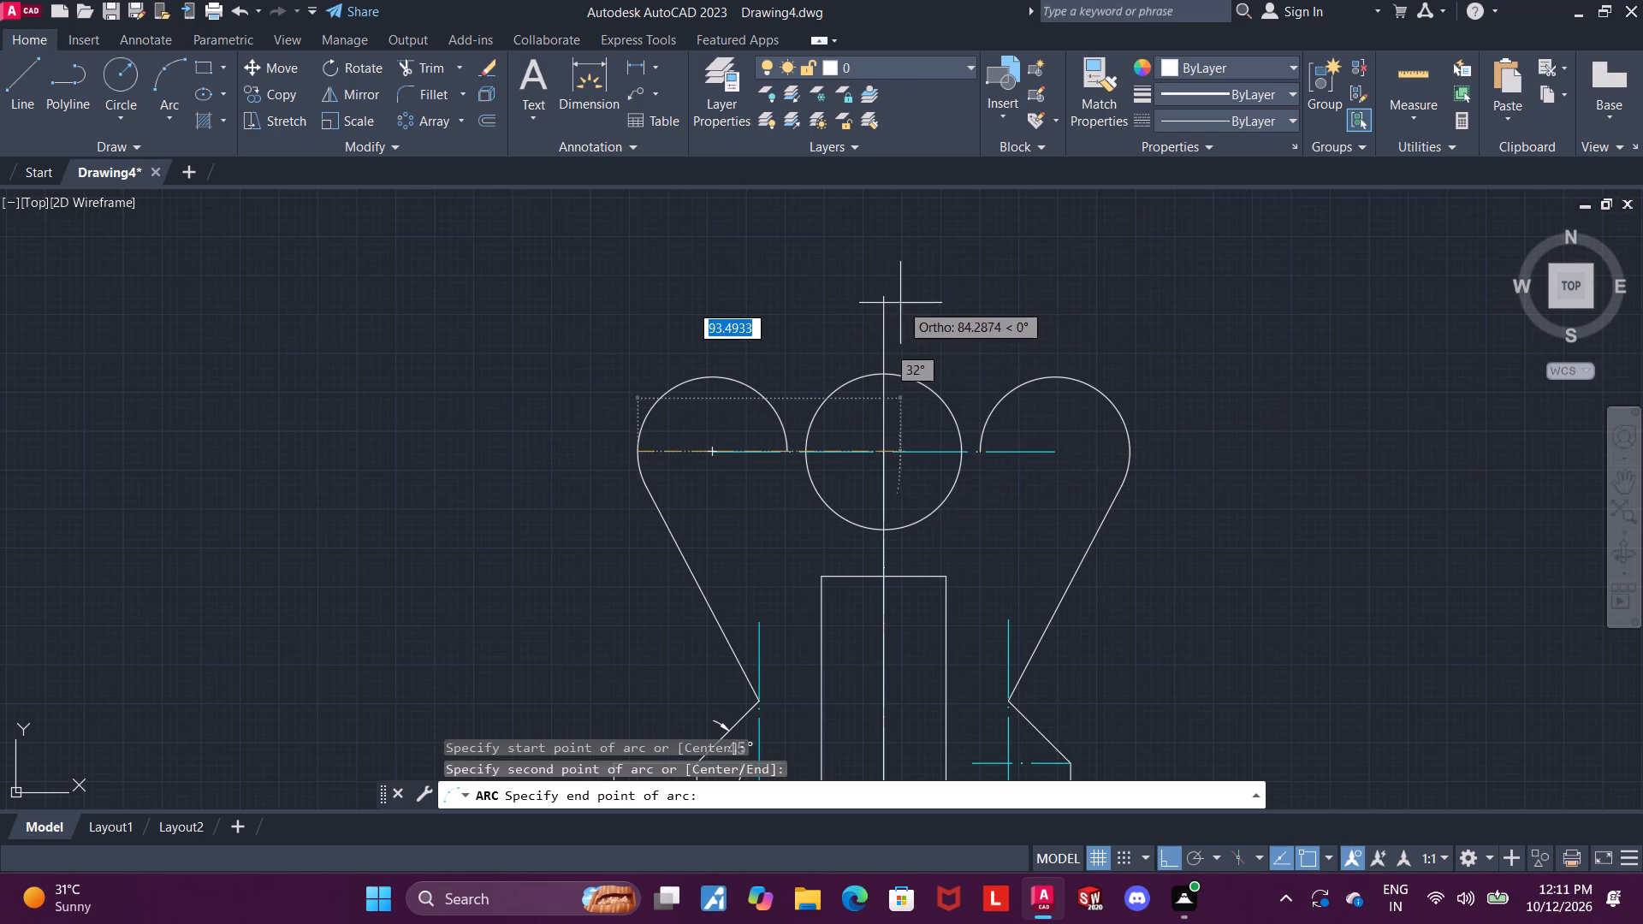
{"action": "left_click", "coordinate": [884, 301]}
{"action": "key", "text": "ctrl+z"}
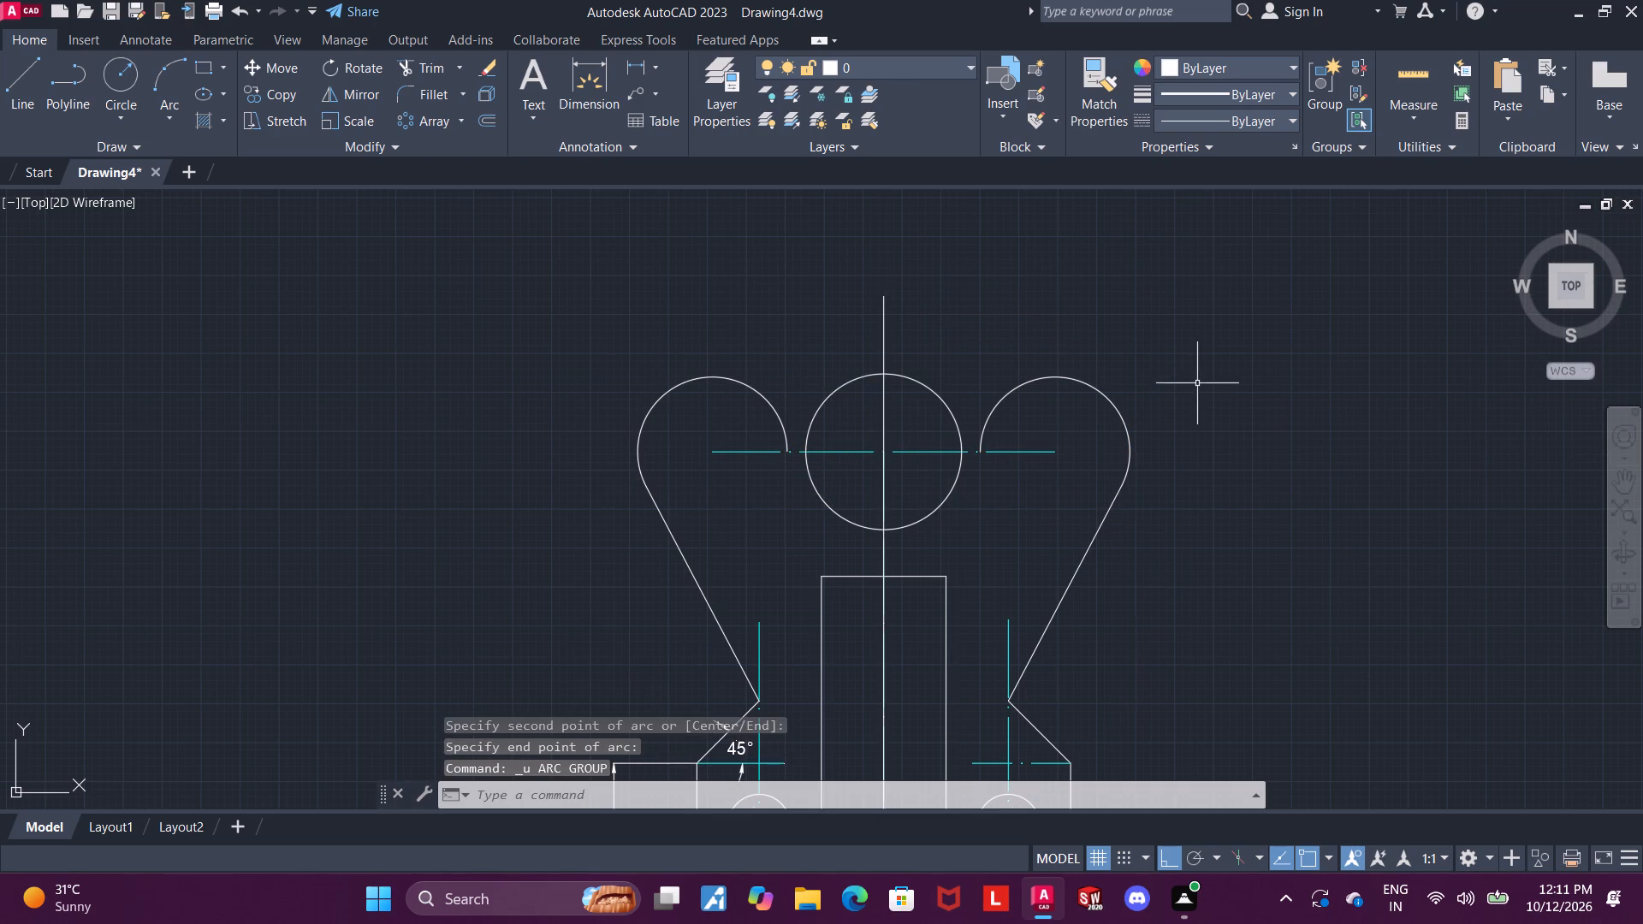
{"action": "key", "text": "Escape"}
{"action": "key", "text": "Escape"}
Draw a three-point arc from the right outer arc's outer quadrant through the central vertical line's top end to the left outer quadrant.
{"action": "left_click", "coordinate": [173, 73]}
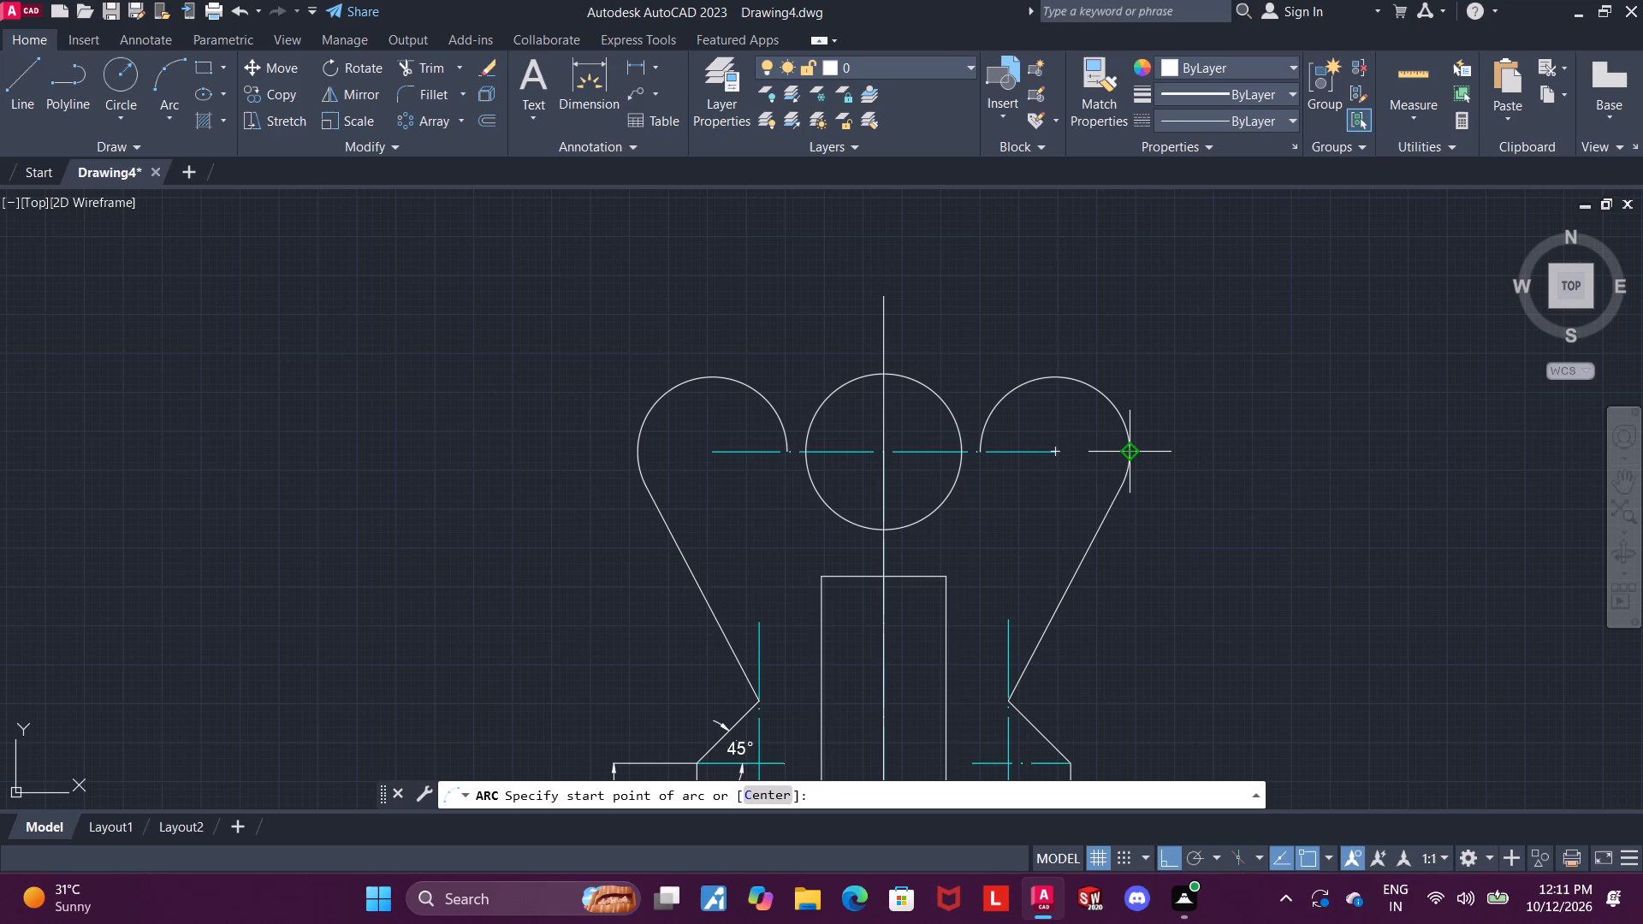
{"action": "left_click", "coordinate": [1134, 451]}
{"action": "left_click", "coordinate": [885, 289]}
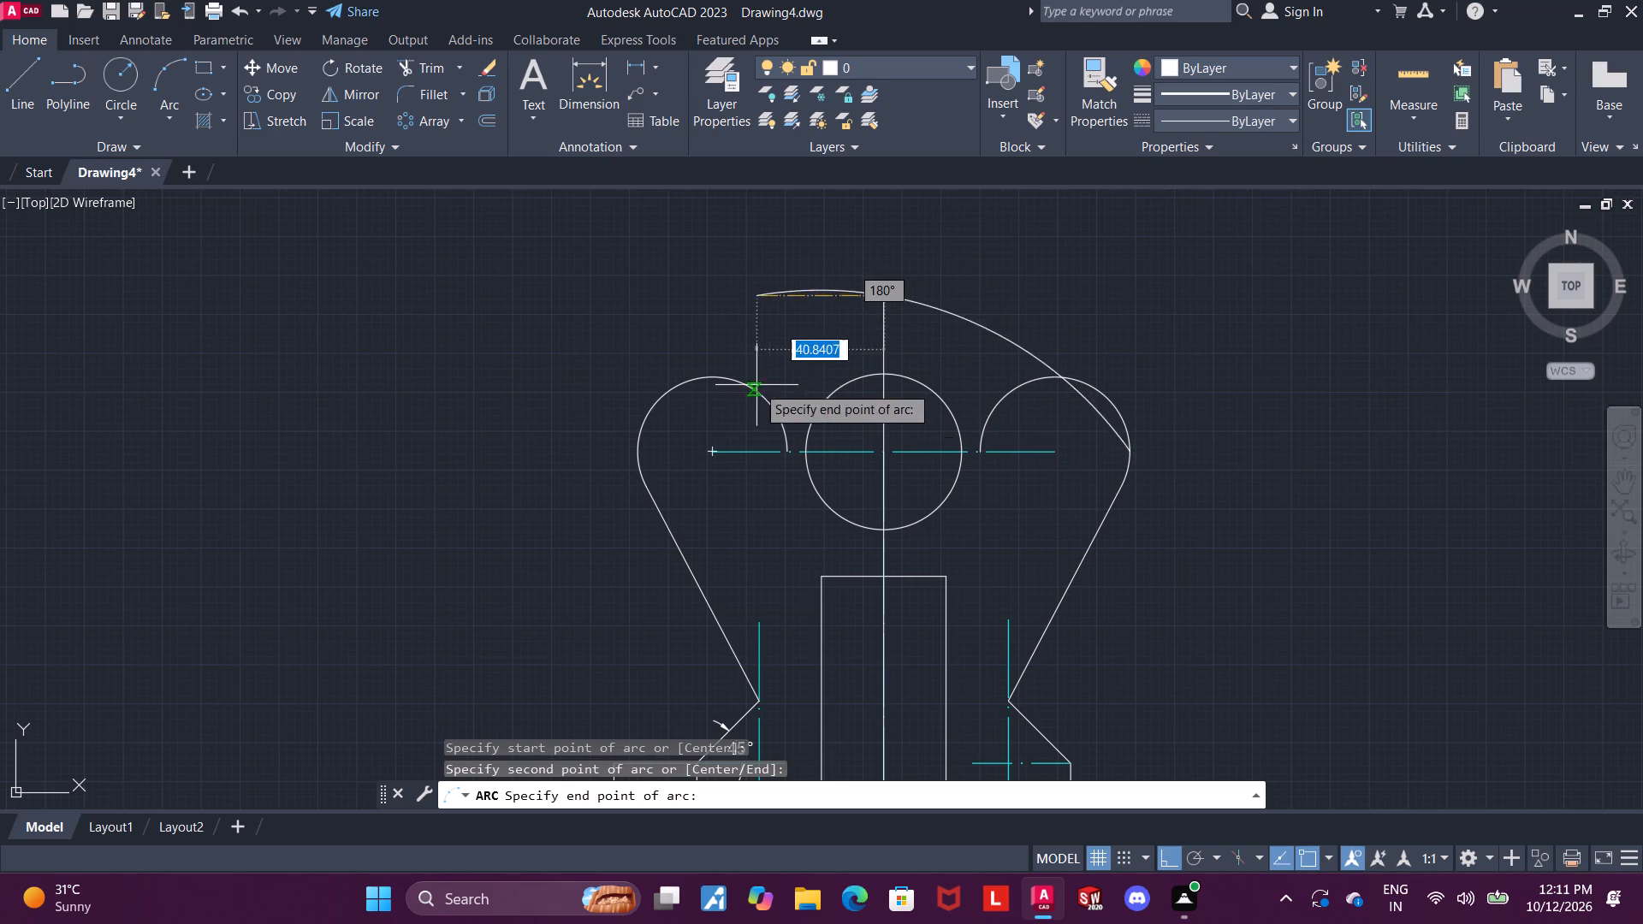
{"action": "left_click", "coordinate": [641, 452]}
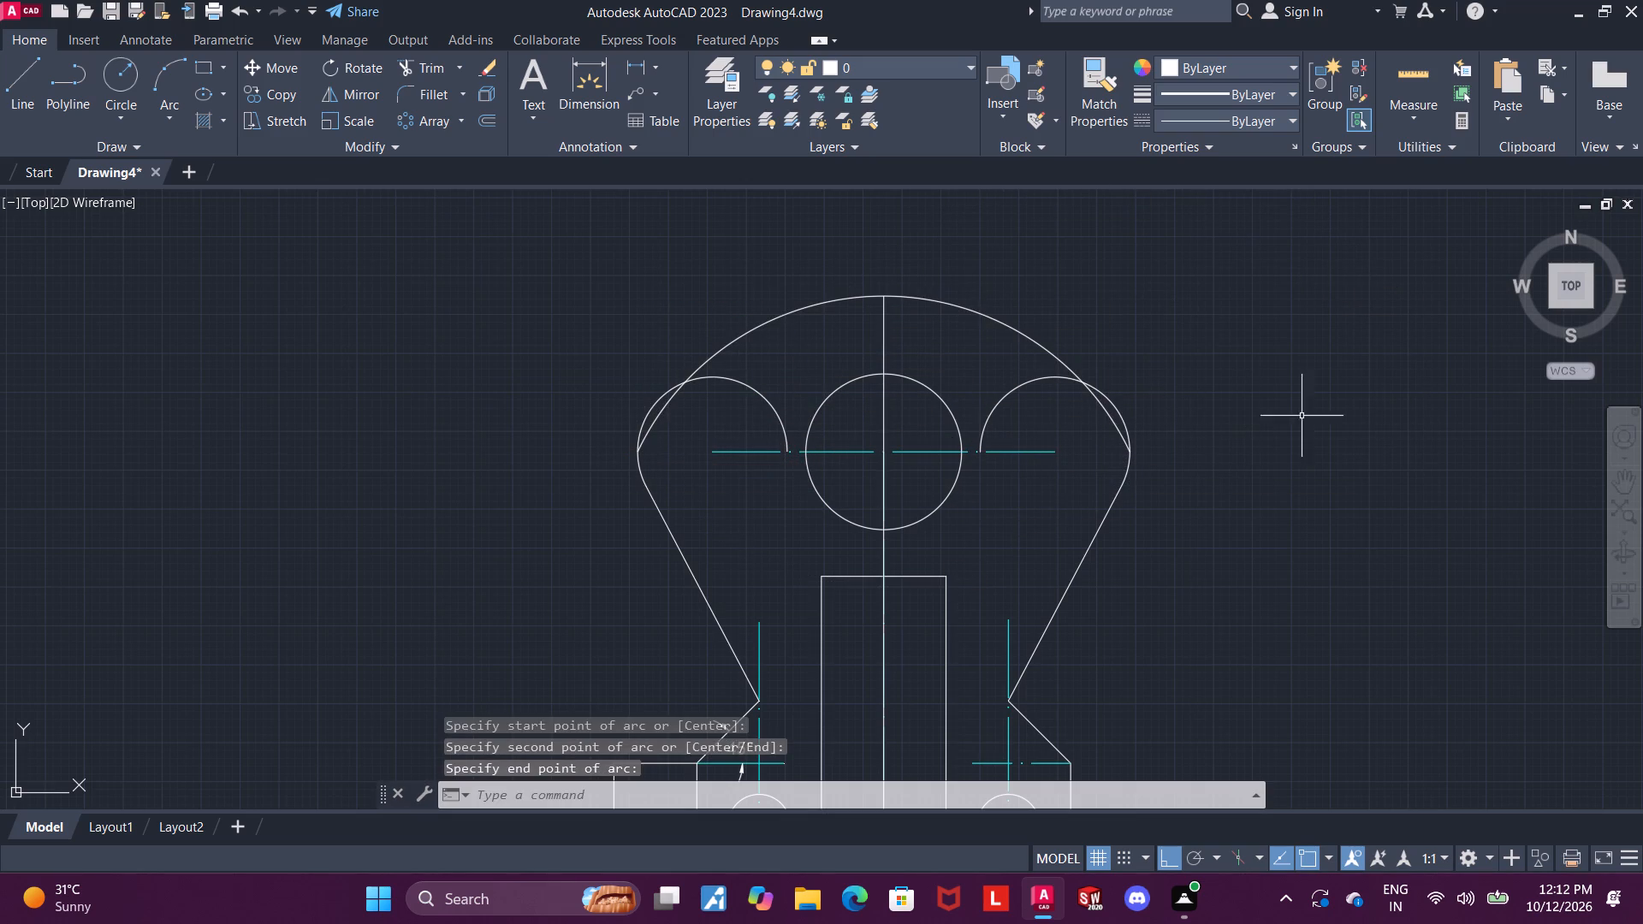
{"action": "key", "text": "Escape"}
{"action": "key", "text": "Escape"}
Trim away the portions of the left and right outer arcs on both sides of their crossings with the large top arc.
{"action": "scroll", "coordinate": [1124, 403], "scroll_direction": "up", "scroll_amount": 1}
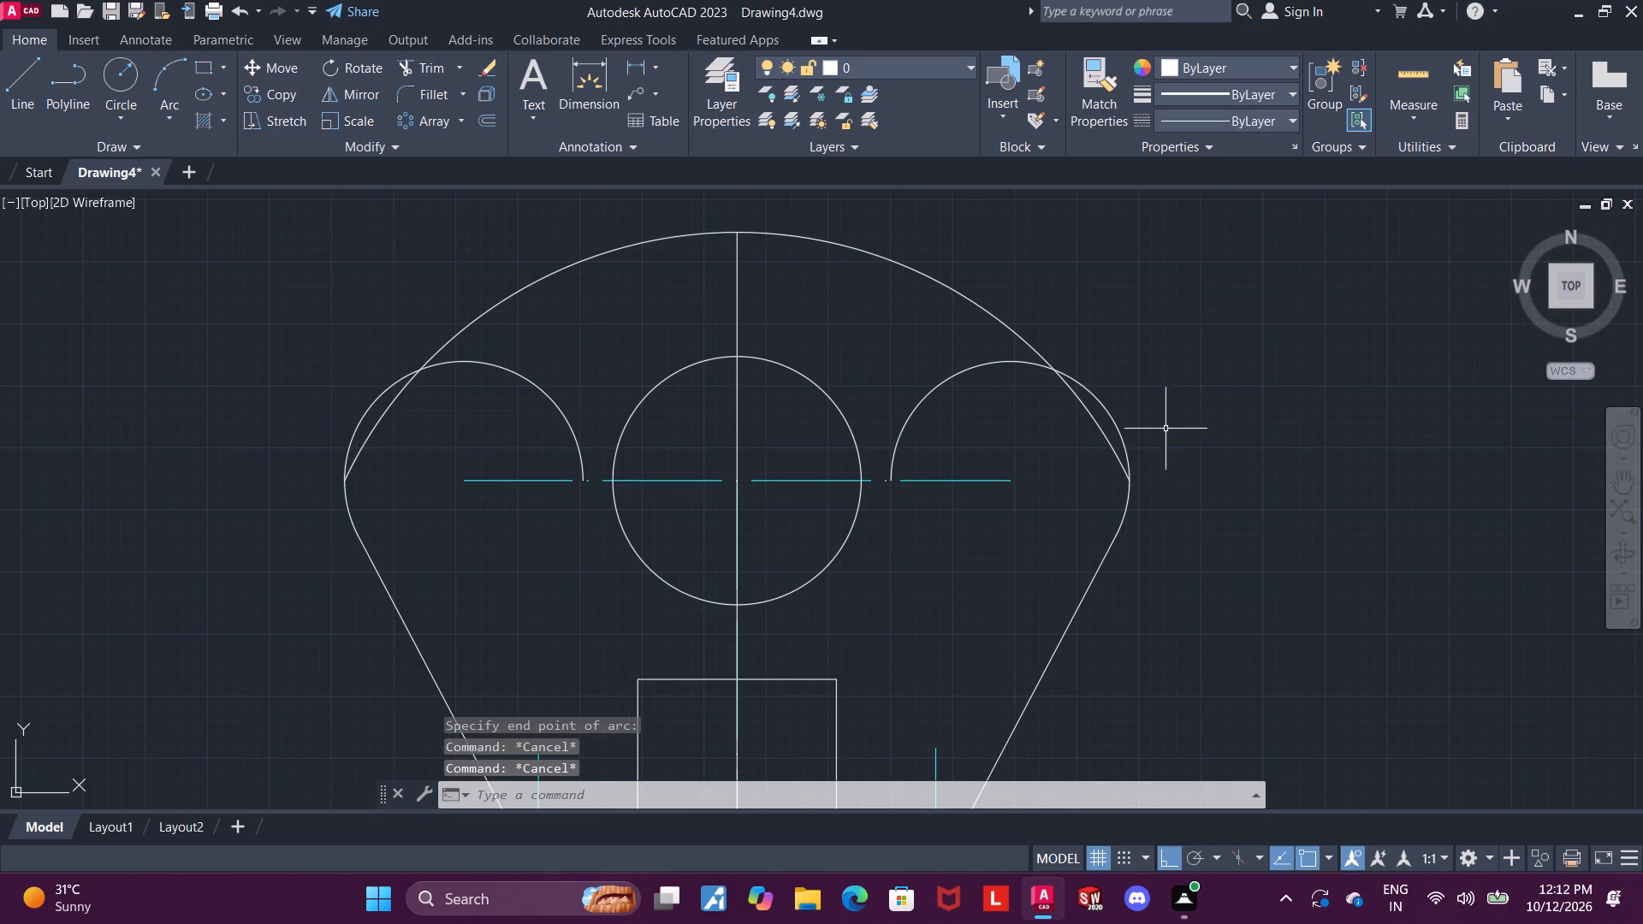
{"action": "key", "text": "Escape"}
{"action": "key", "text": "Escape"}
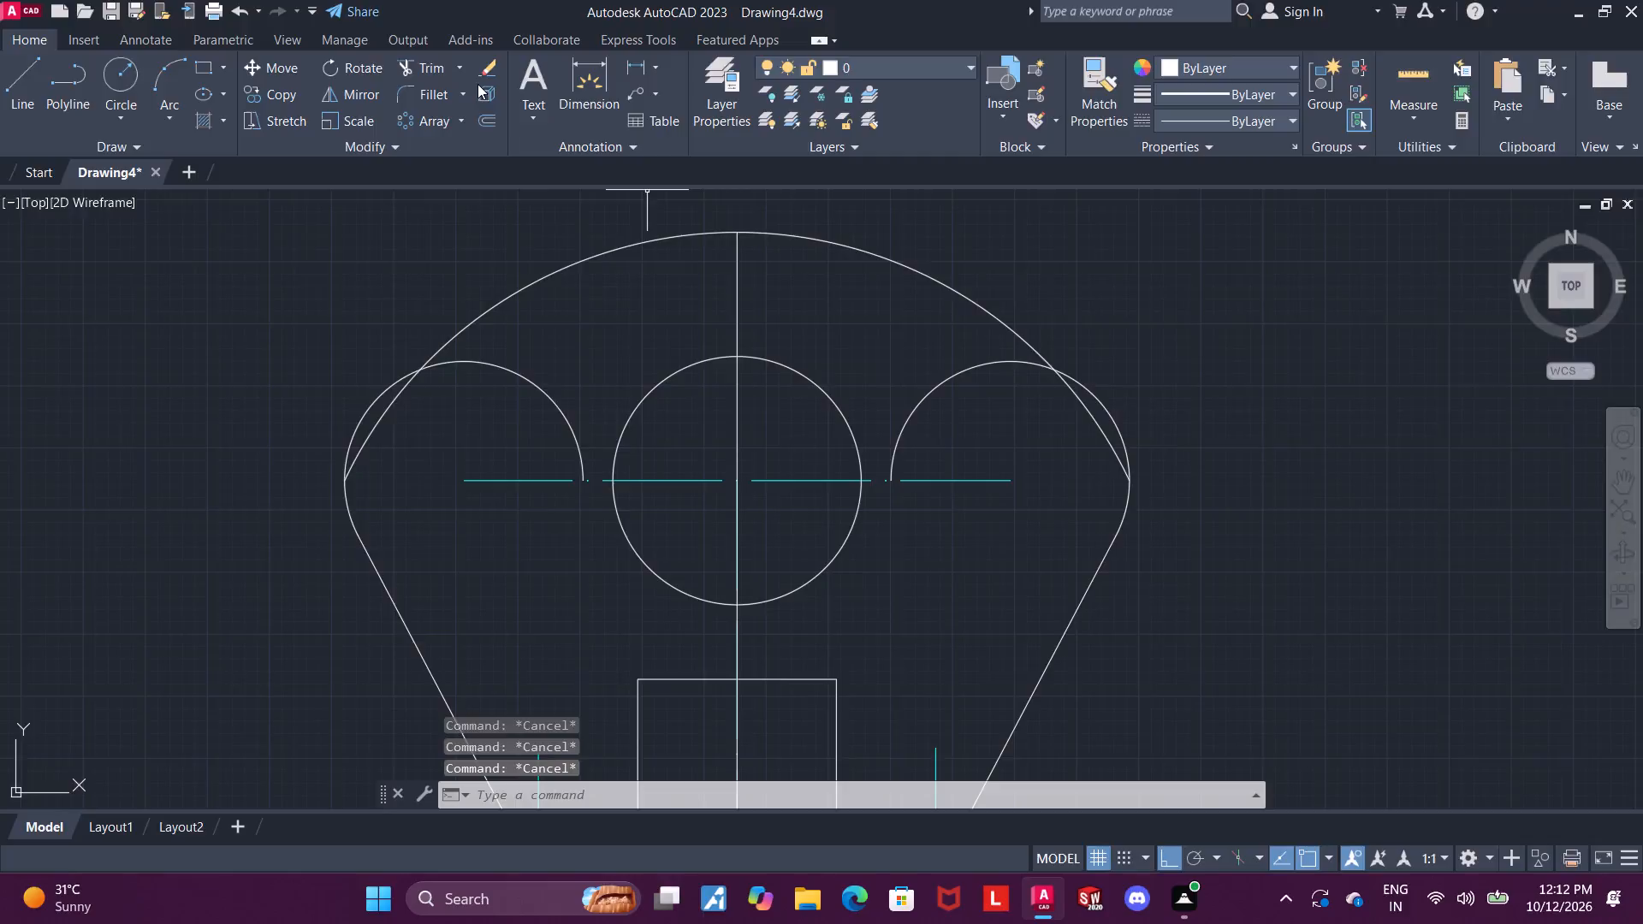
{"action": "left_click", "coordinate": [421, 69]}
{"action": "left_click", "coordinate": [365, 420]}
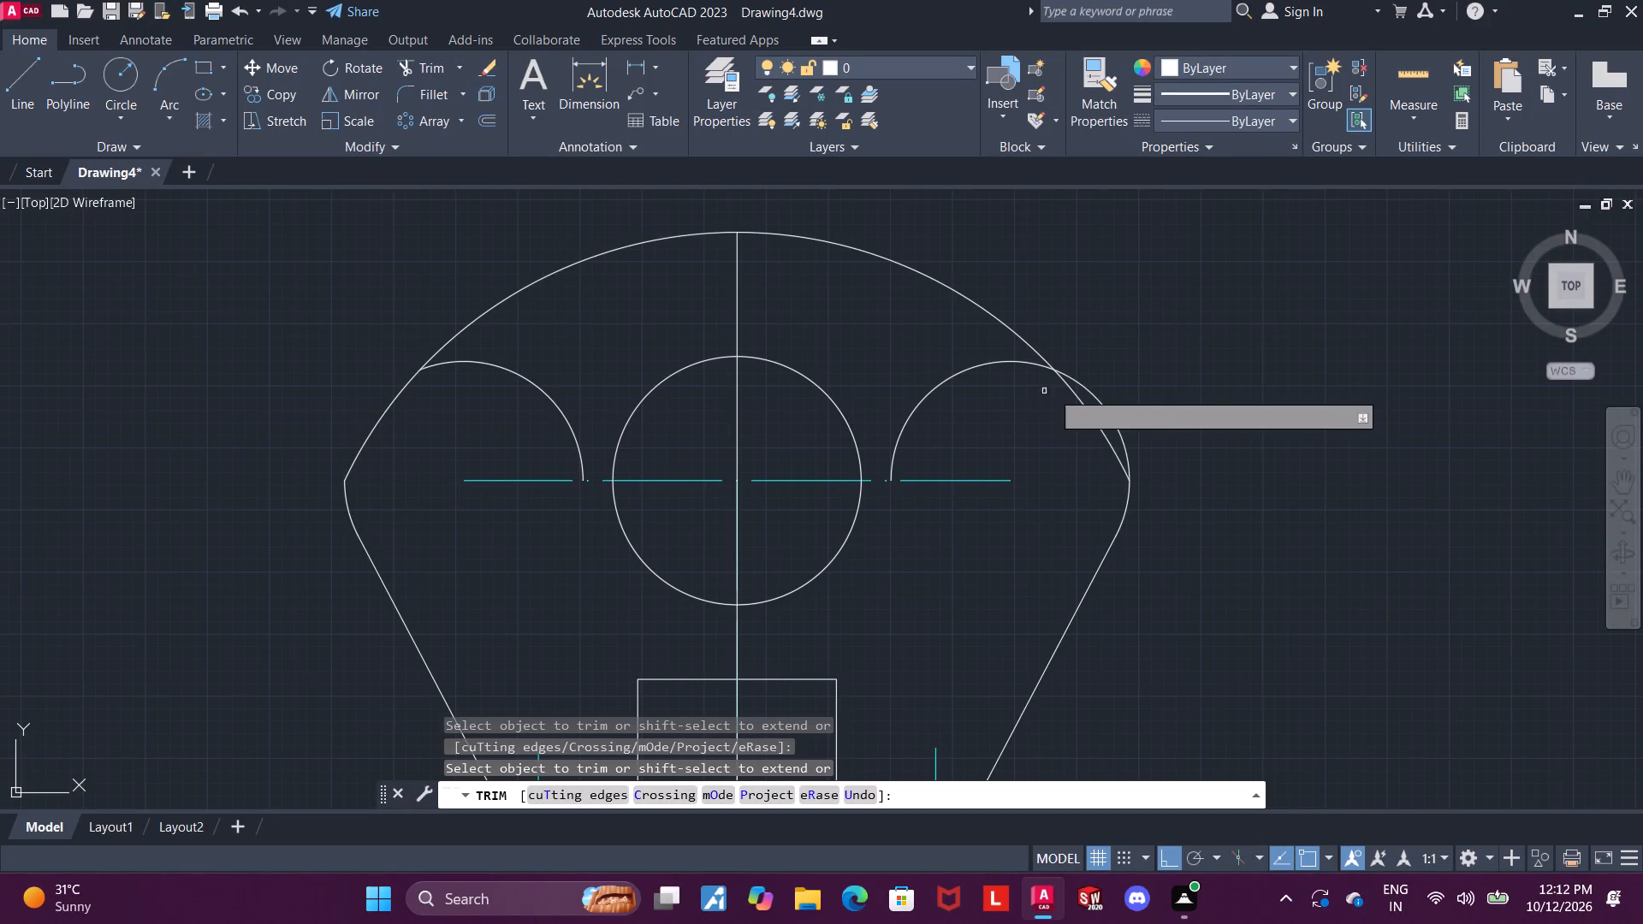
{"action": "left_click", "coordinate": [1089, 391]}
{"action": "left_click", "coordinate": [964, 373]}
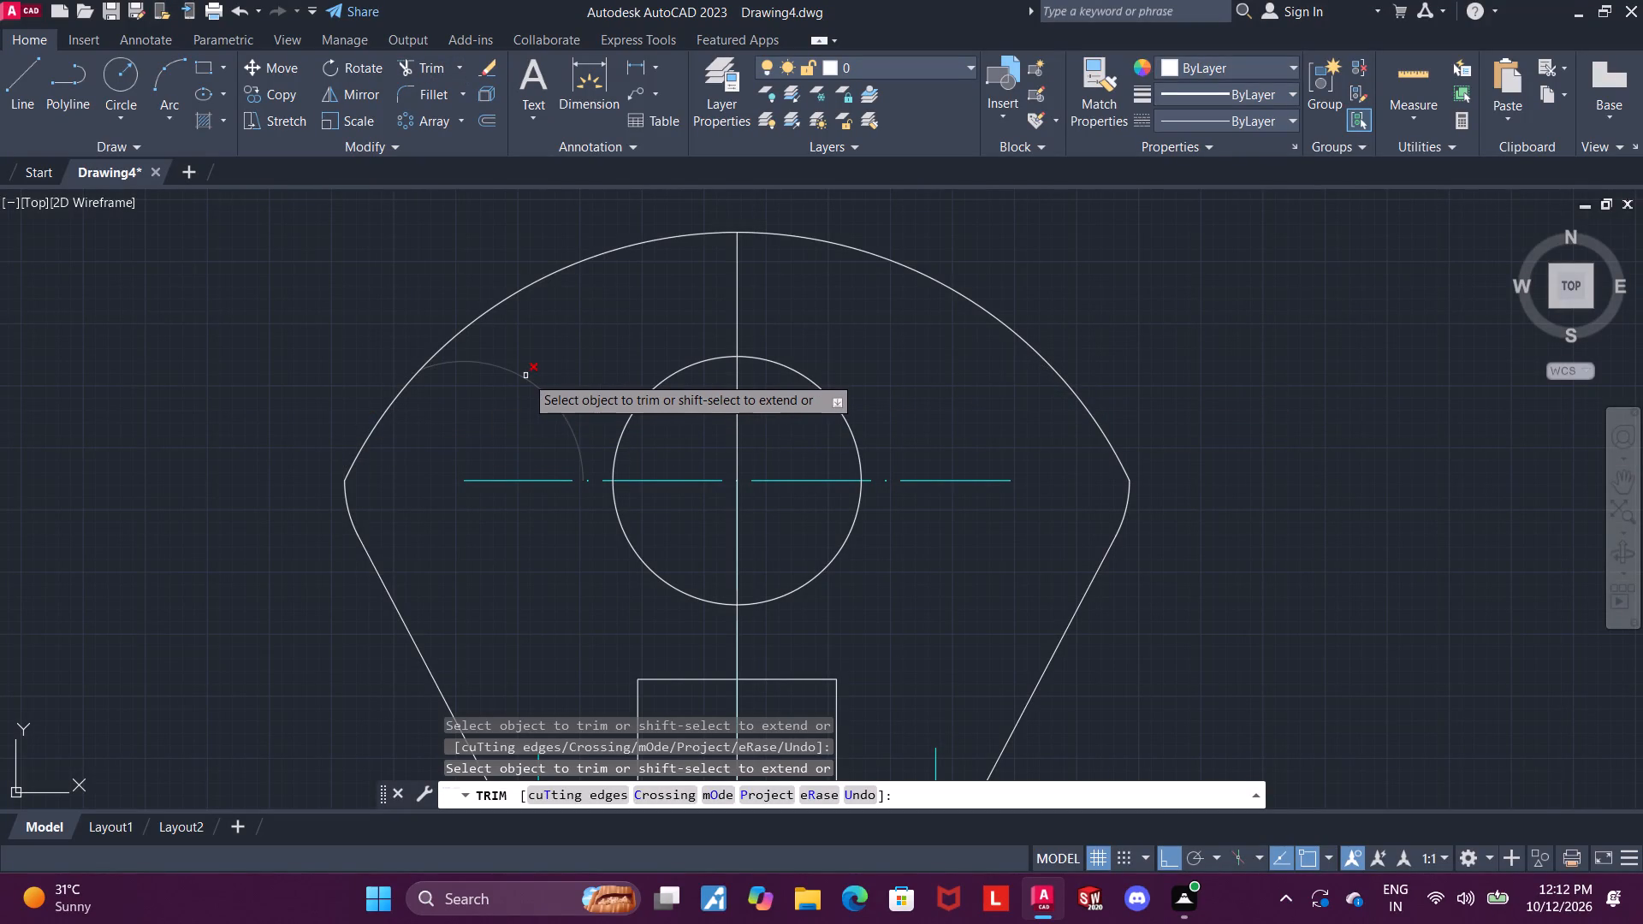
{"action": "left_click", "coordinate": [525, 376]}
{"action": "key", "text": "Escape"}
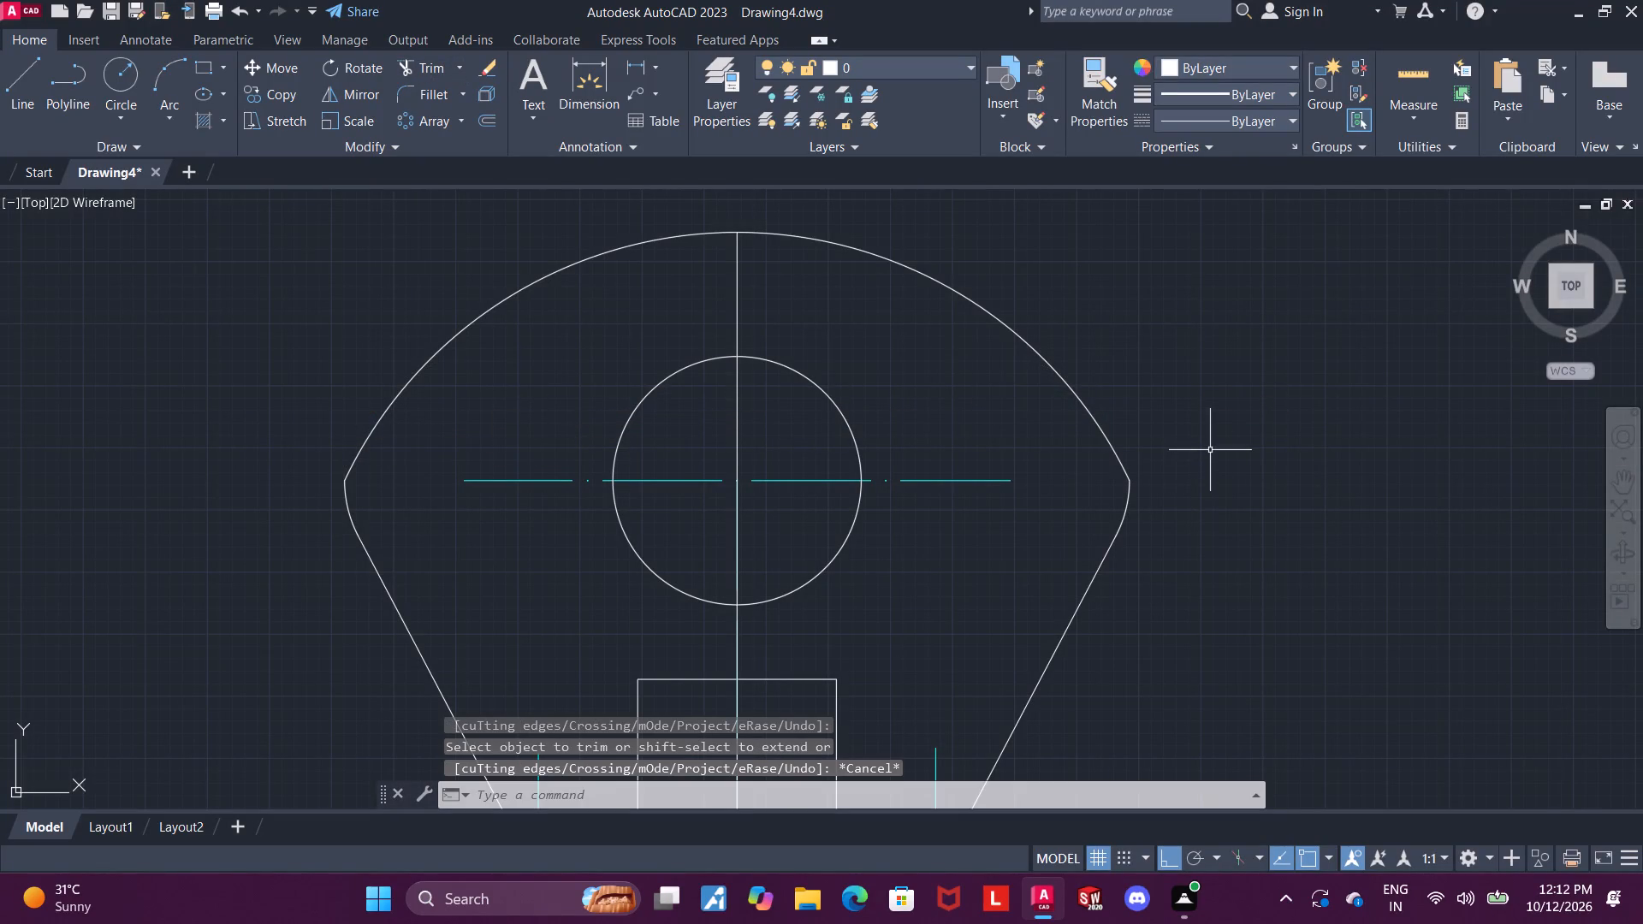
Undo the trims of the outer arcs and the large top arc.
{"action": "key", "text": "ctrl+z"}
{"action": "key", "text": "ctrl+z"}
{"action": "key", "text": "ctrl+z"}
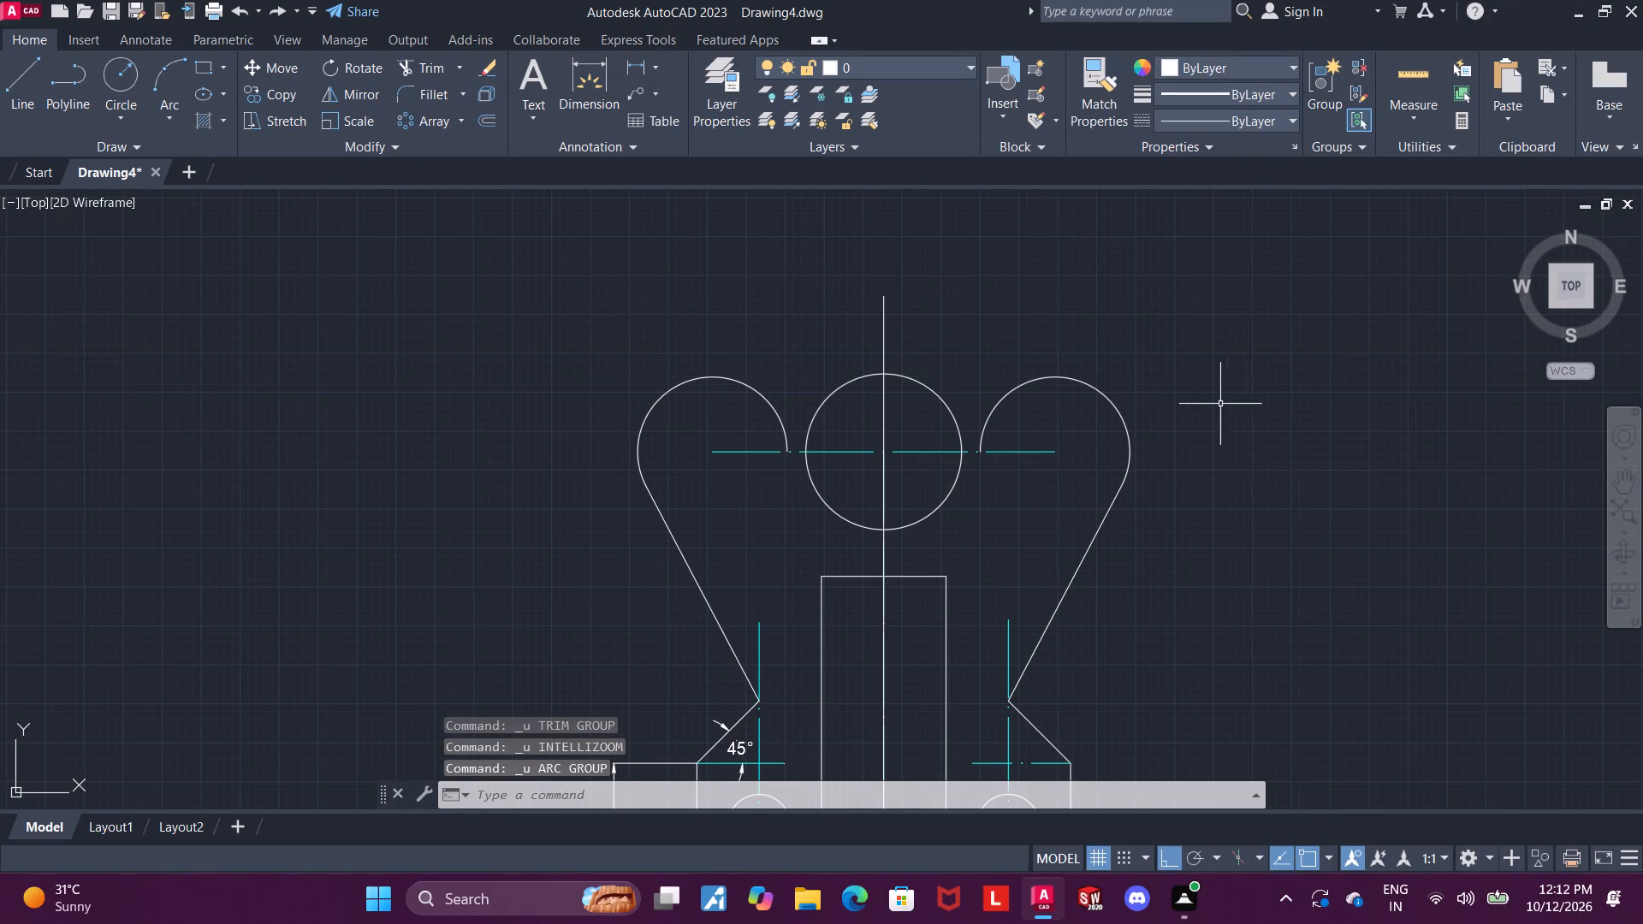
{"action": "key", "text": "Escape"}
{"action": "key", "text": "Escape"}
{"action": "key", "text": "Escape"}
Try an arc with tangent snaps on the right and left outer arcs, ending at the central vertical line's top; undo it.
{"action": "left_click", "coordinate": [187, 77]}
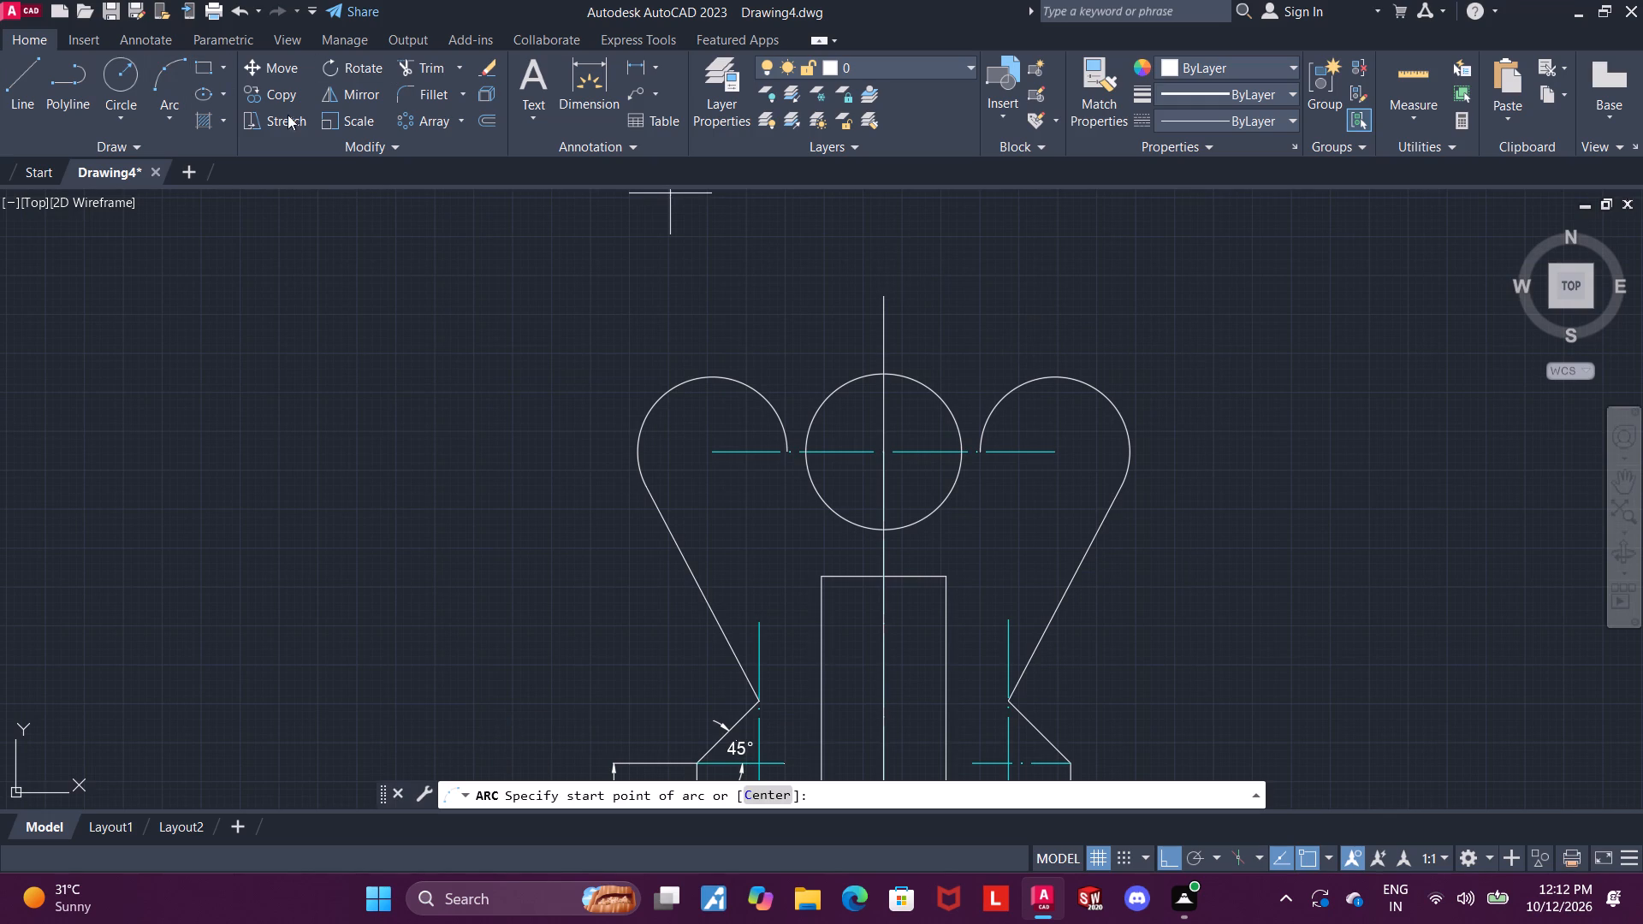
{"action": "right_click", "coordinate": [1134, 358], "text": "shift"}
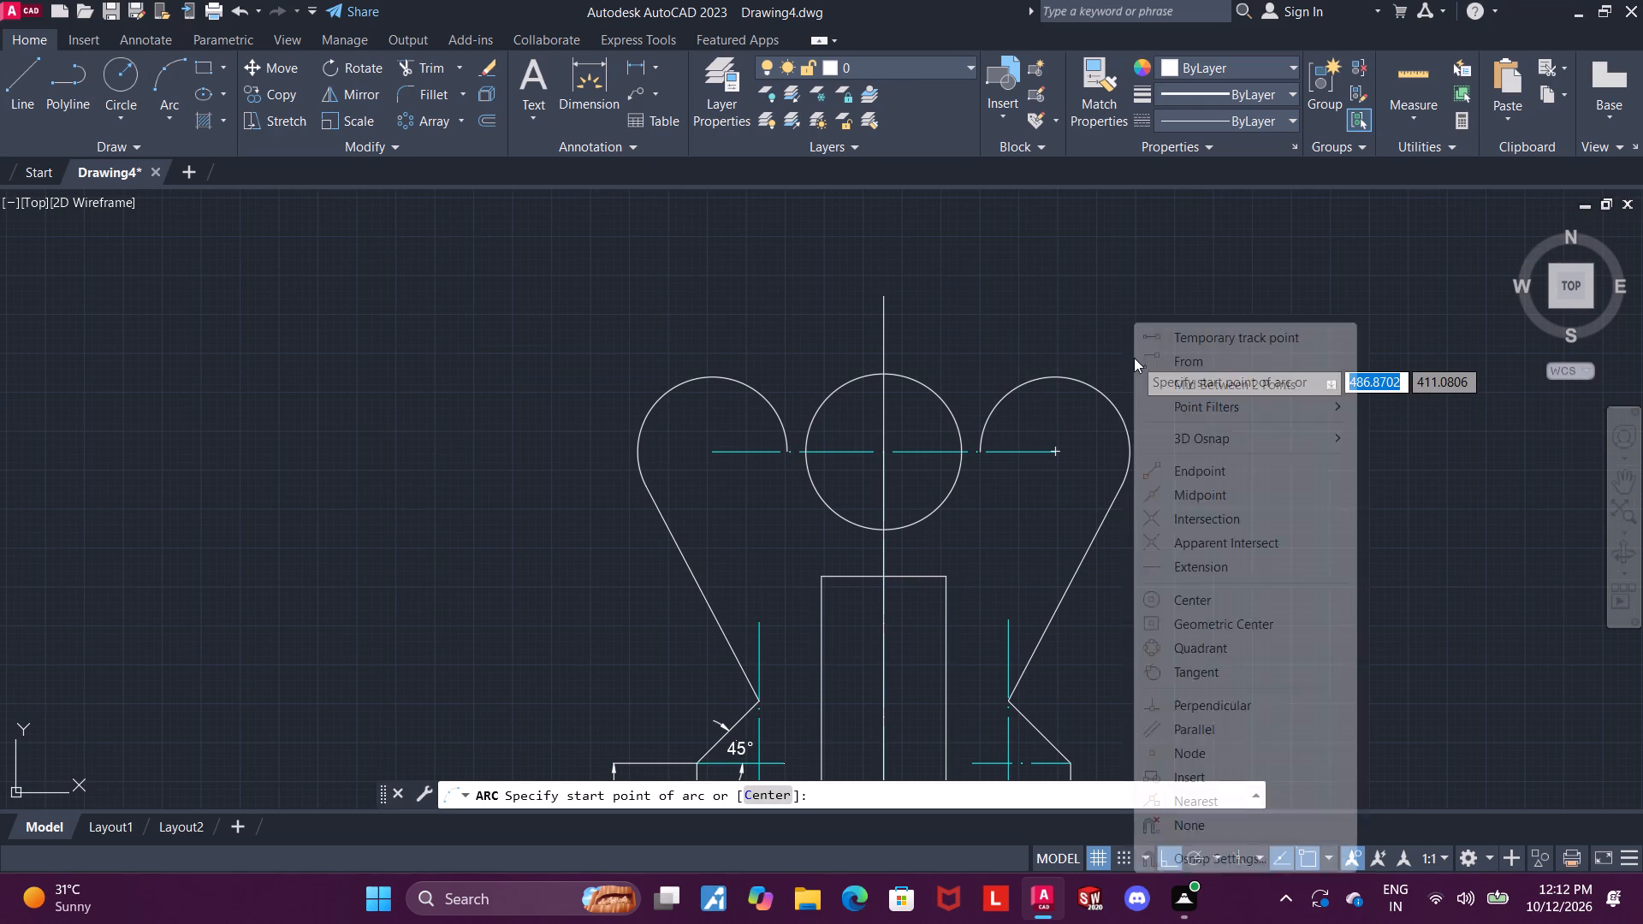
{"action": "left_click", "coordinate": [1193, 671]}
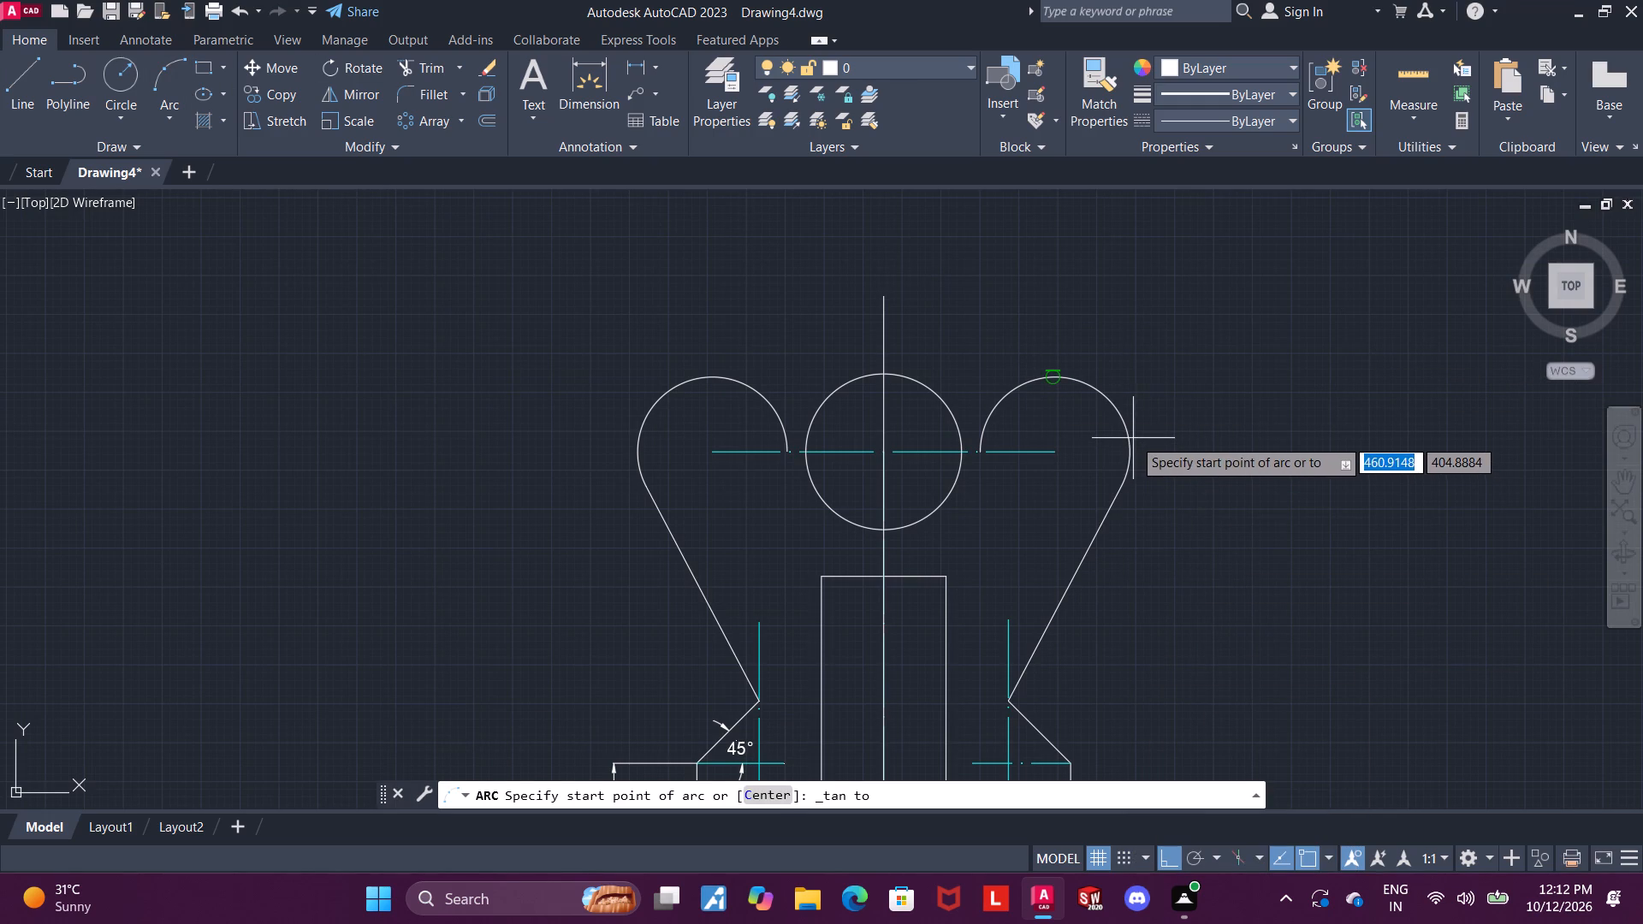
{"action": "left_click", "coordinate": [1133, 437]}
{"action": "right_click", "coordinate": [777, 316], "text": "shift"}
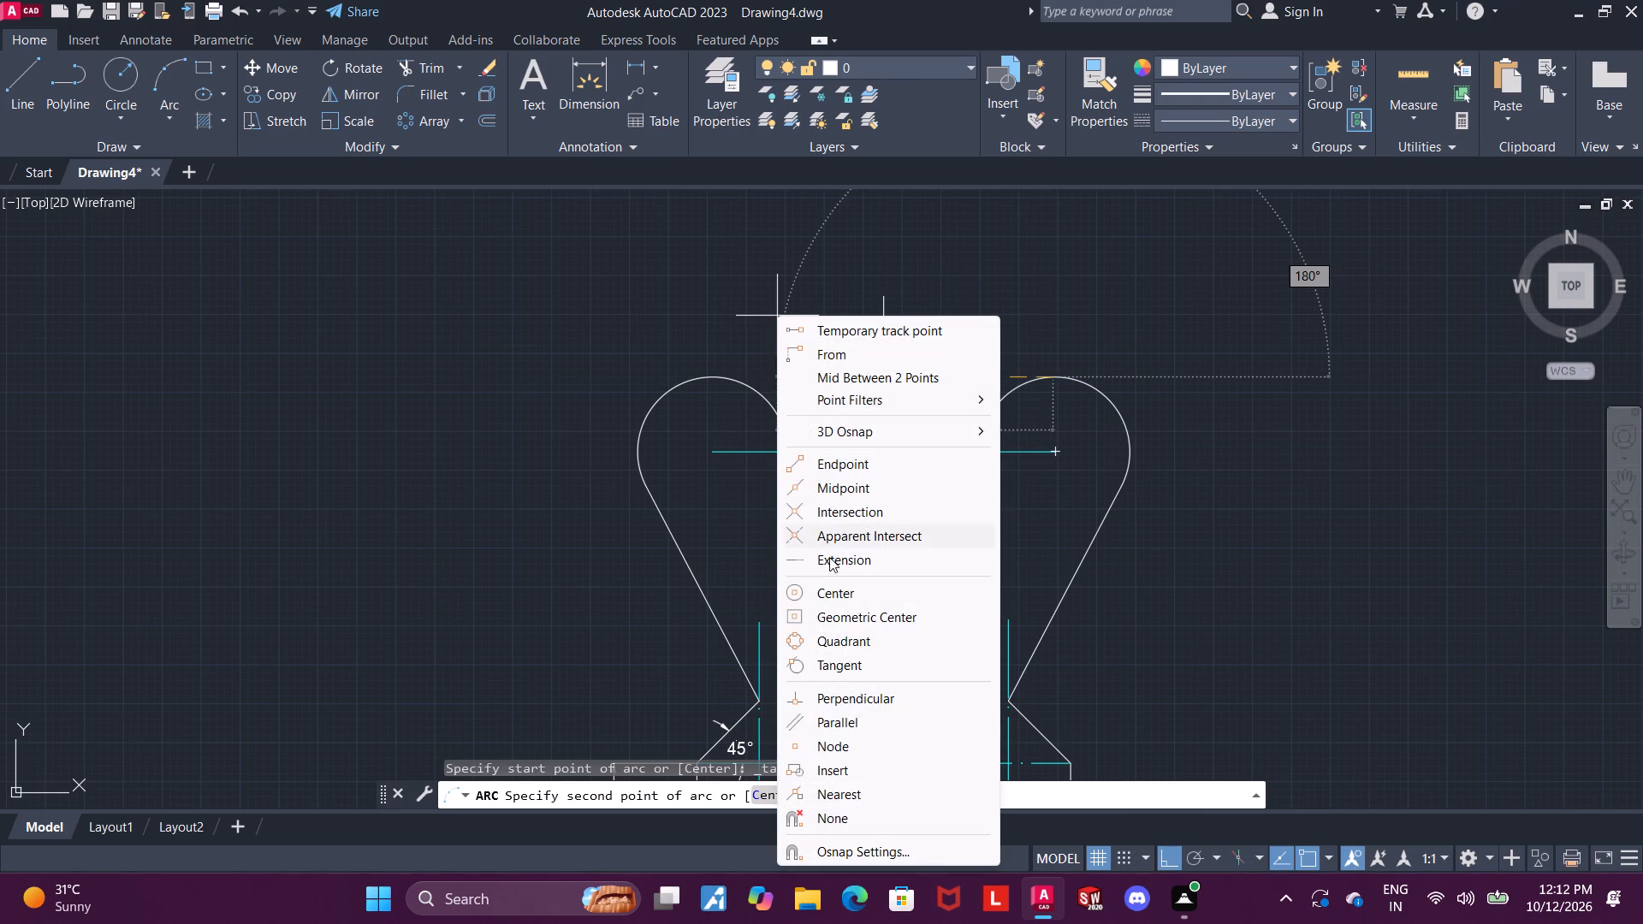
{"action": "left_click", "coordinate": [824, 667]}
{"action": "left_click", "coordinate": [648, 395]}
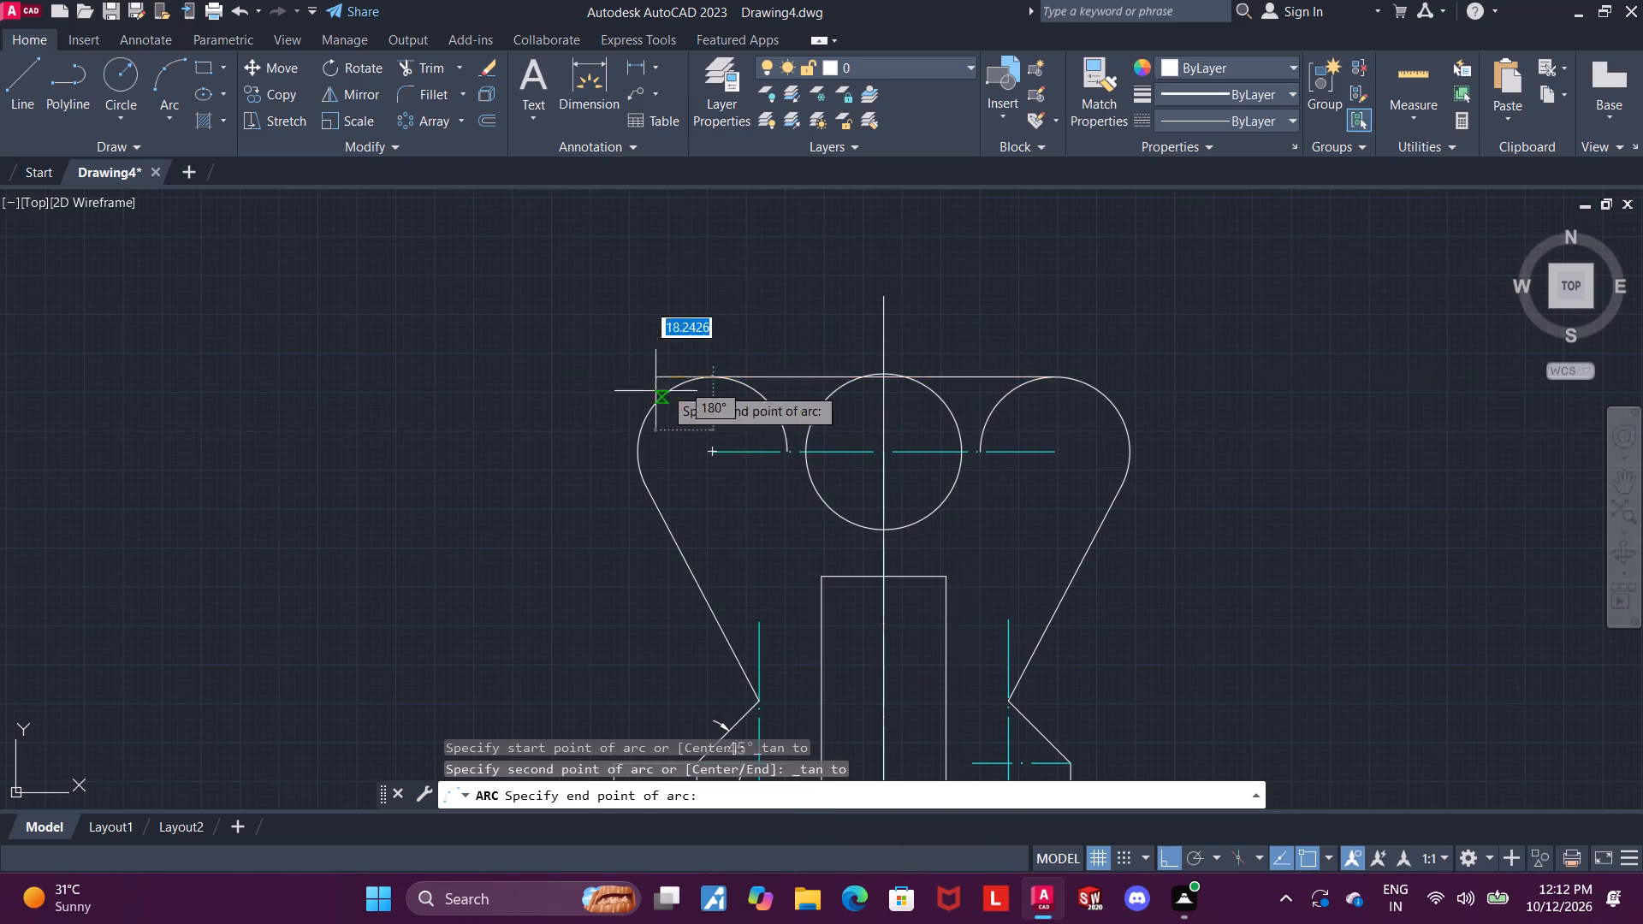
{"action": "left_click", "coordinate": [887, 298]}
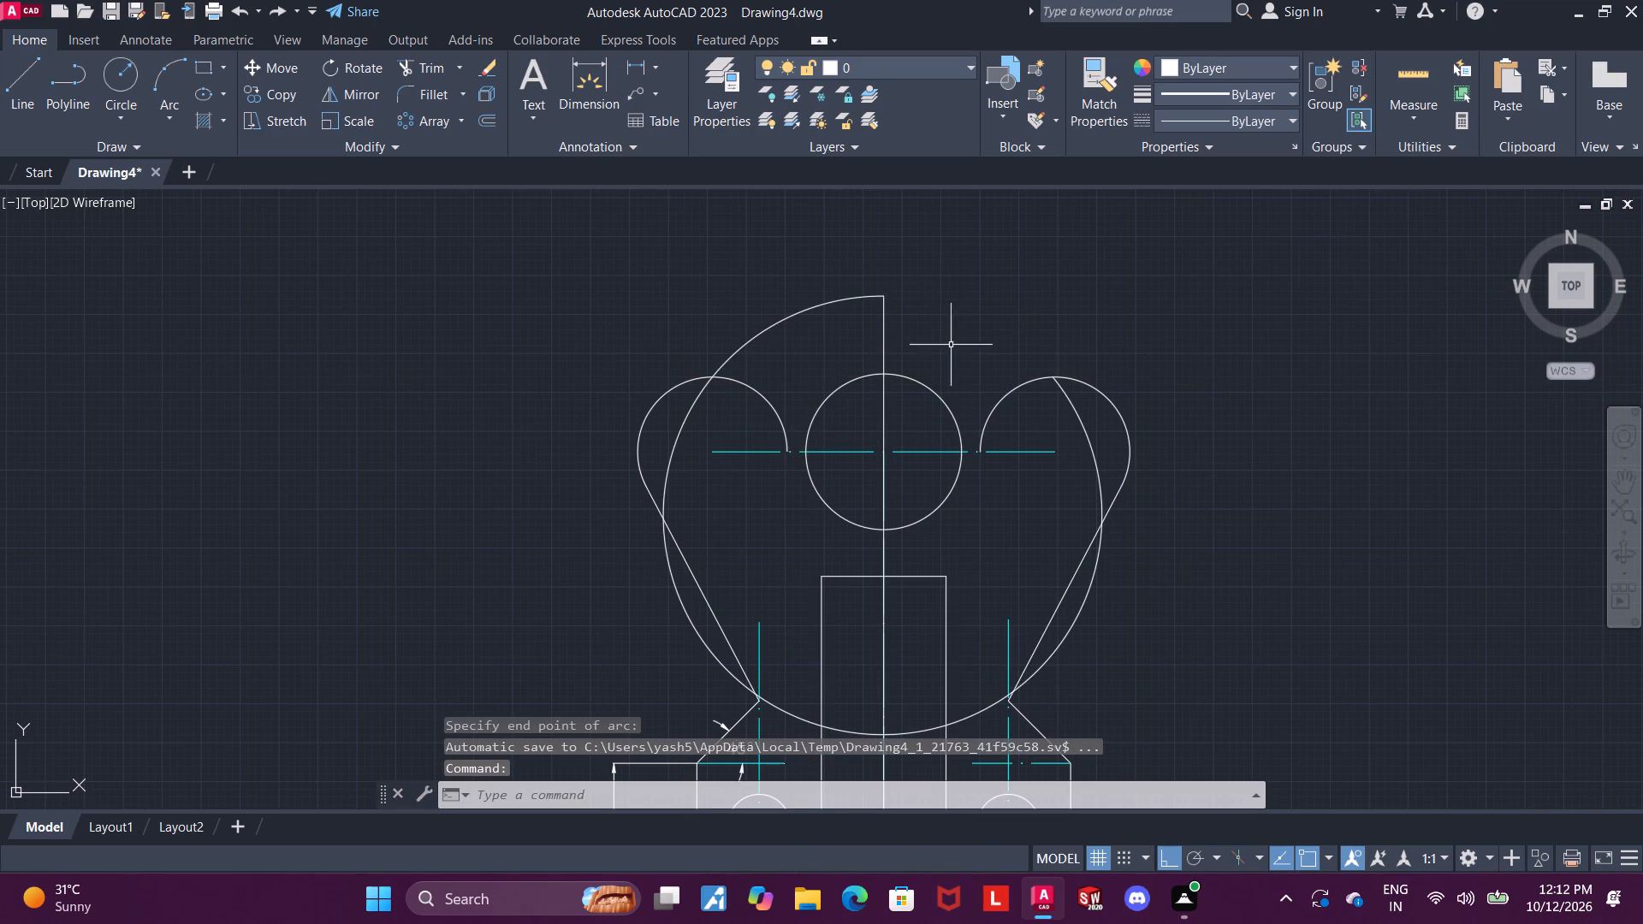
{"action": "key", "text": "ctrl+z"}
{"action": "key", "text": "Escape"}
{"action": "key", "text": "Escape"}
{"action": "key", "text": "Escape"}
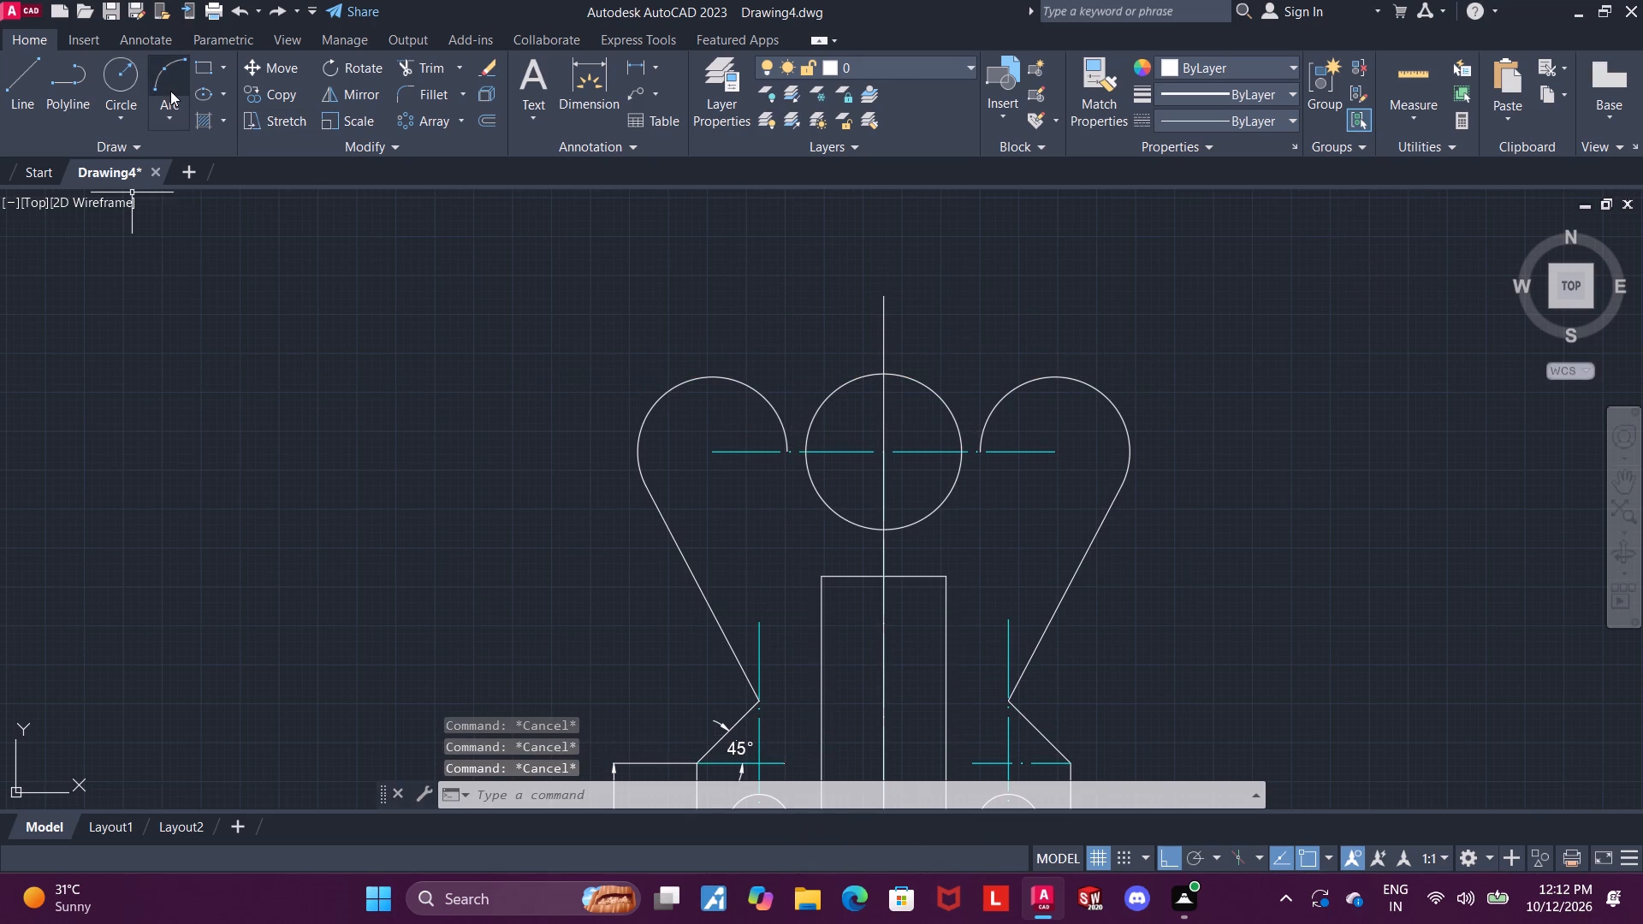
Draw a three-point arc from a tangent snap on the right outer arc through the central line's top end to a tangent on the left.
{"action": "left_click", "coordinate": [170, 91]}
{"action": "right_click", "coordinate": [1177, 387], "text": "shift"}
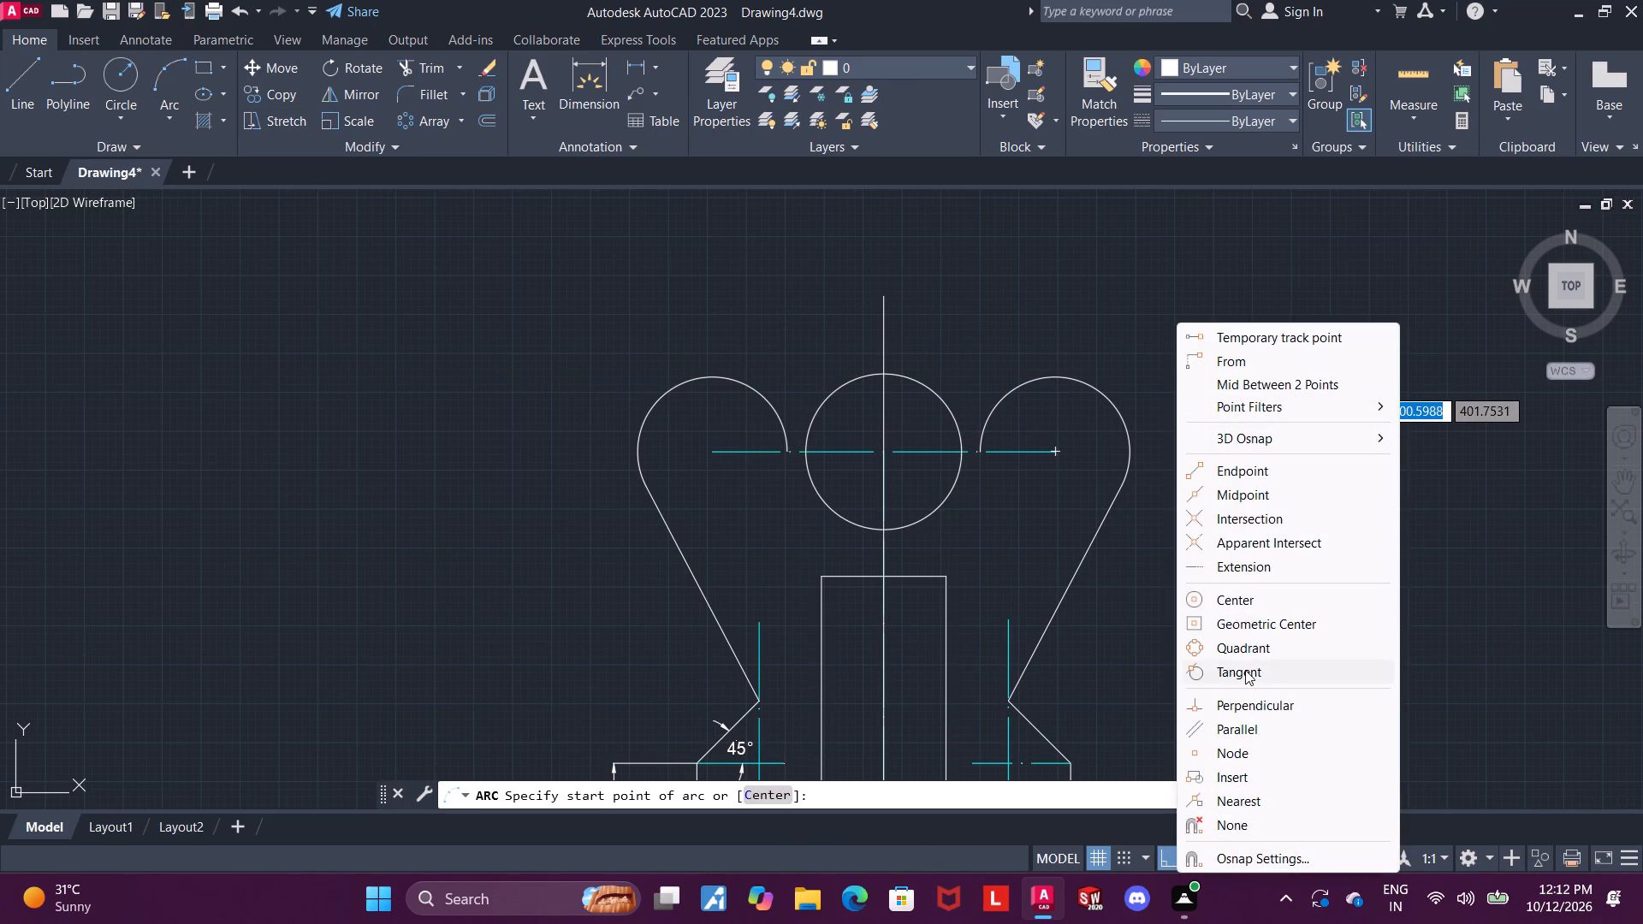
{"action": "left_click", "coordinate": [1245, 672]}
{"action": "left_click", "coordinate": [1124, 410]}
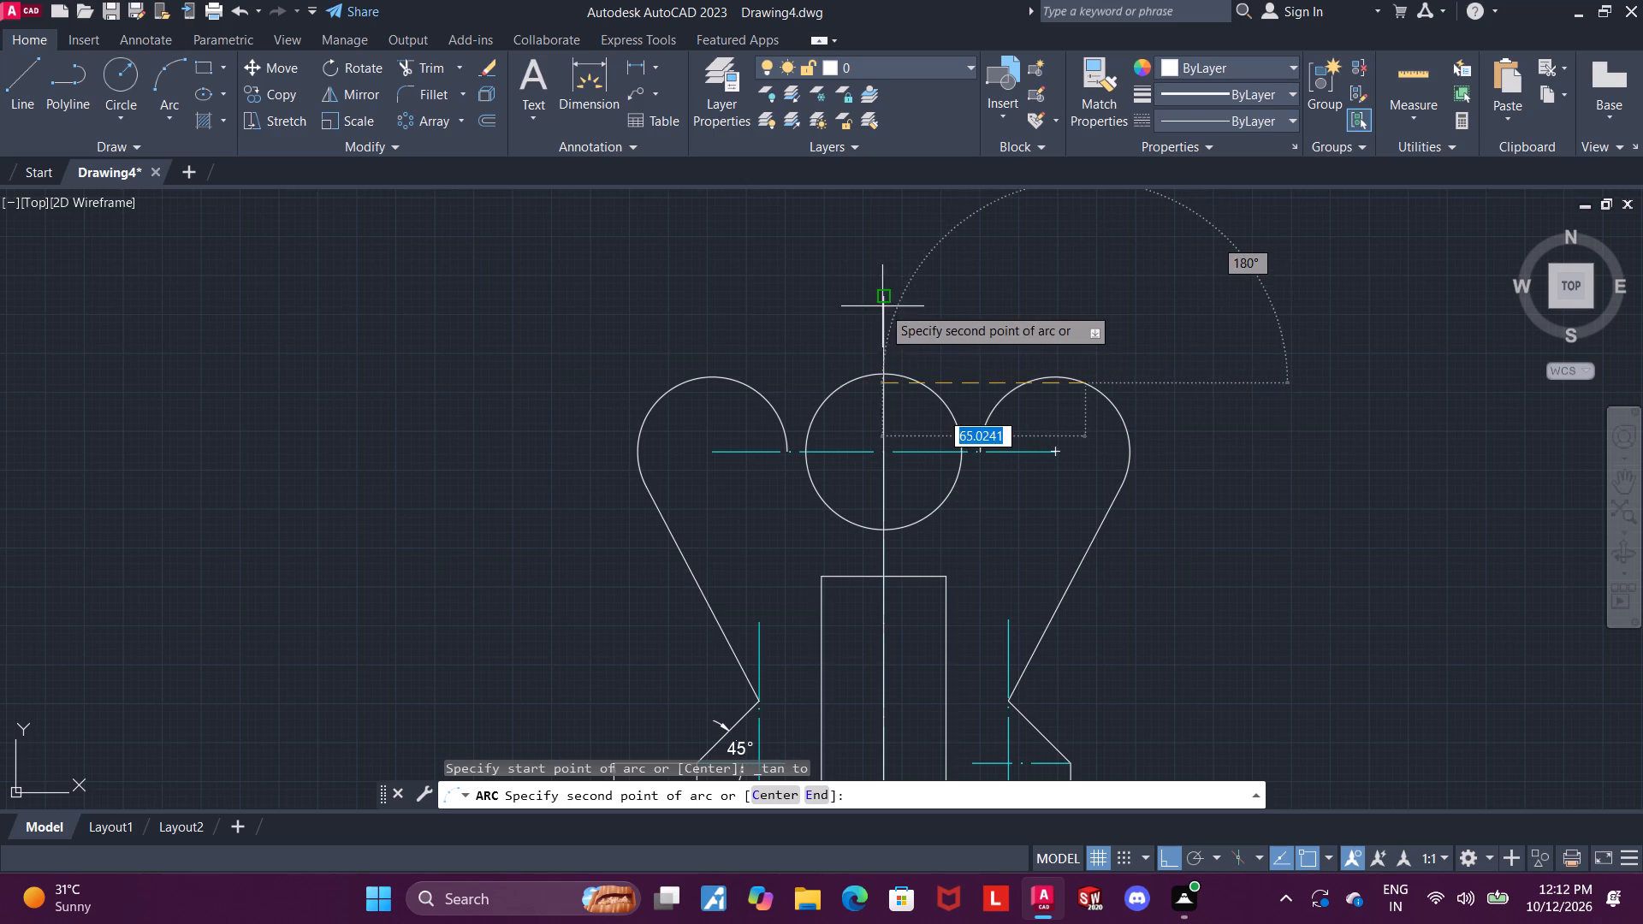
{"action": "left_click", "coordinate": [882, 301]}
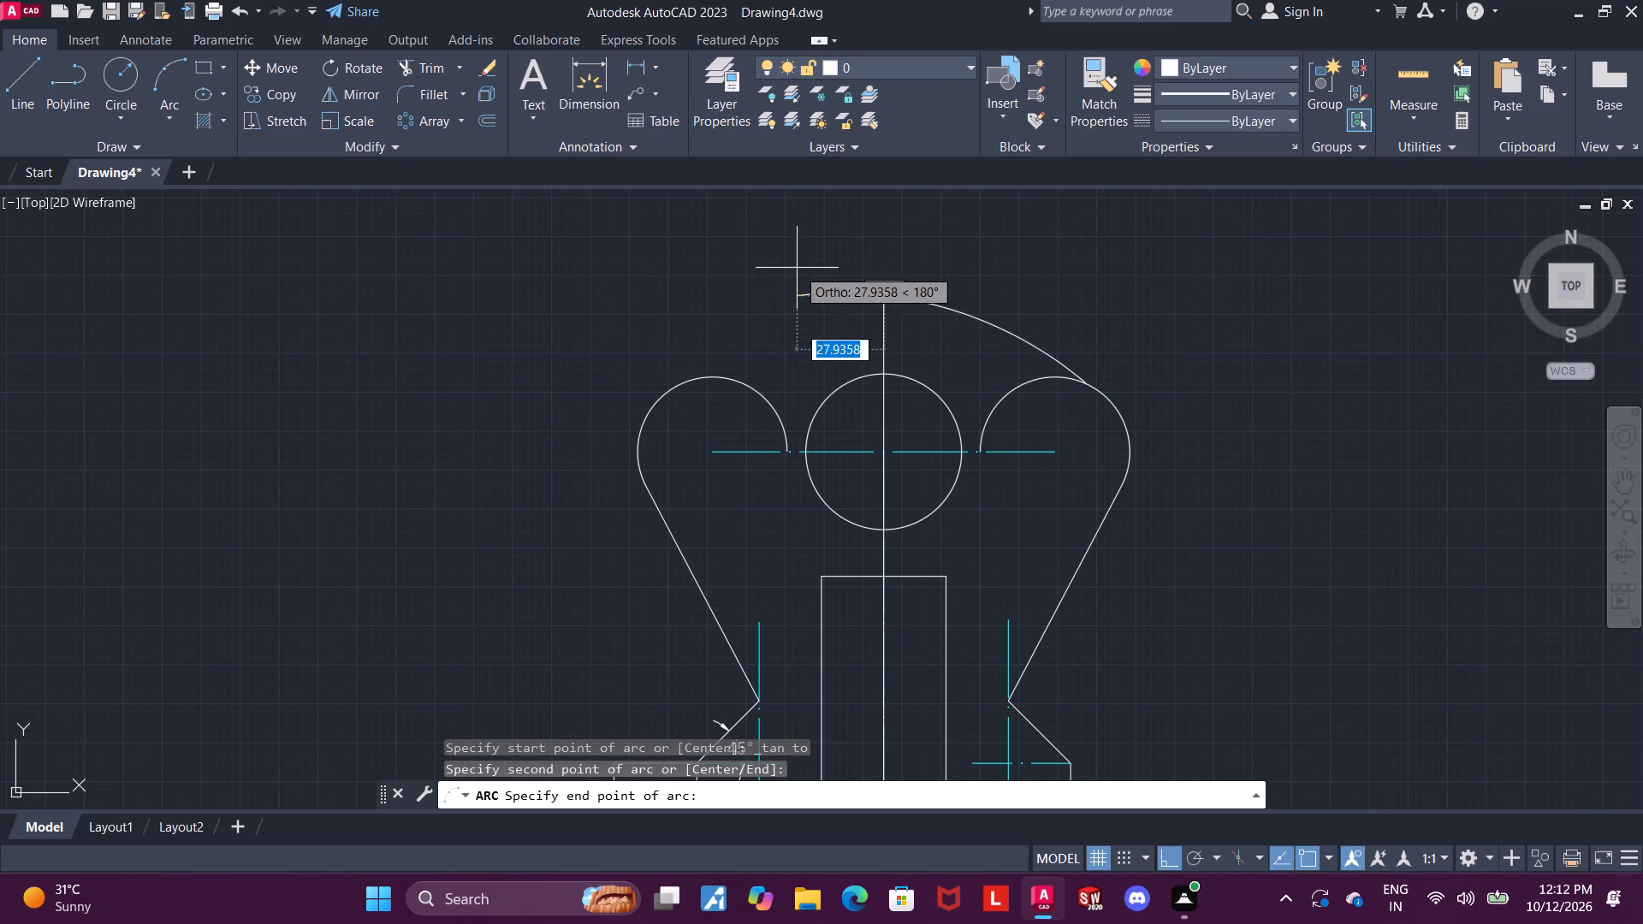
{"action": "right_click", "coordinate": [796, 268], "text": "shift"}
{"action": "left_click", "coordinate": [877, 607]}
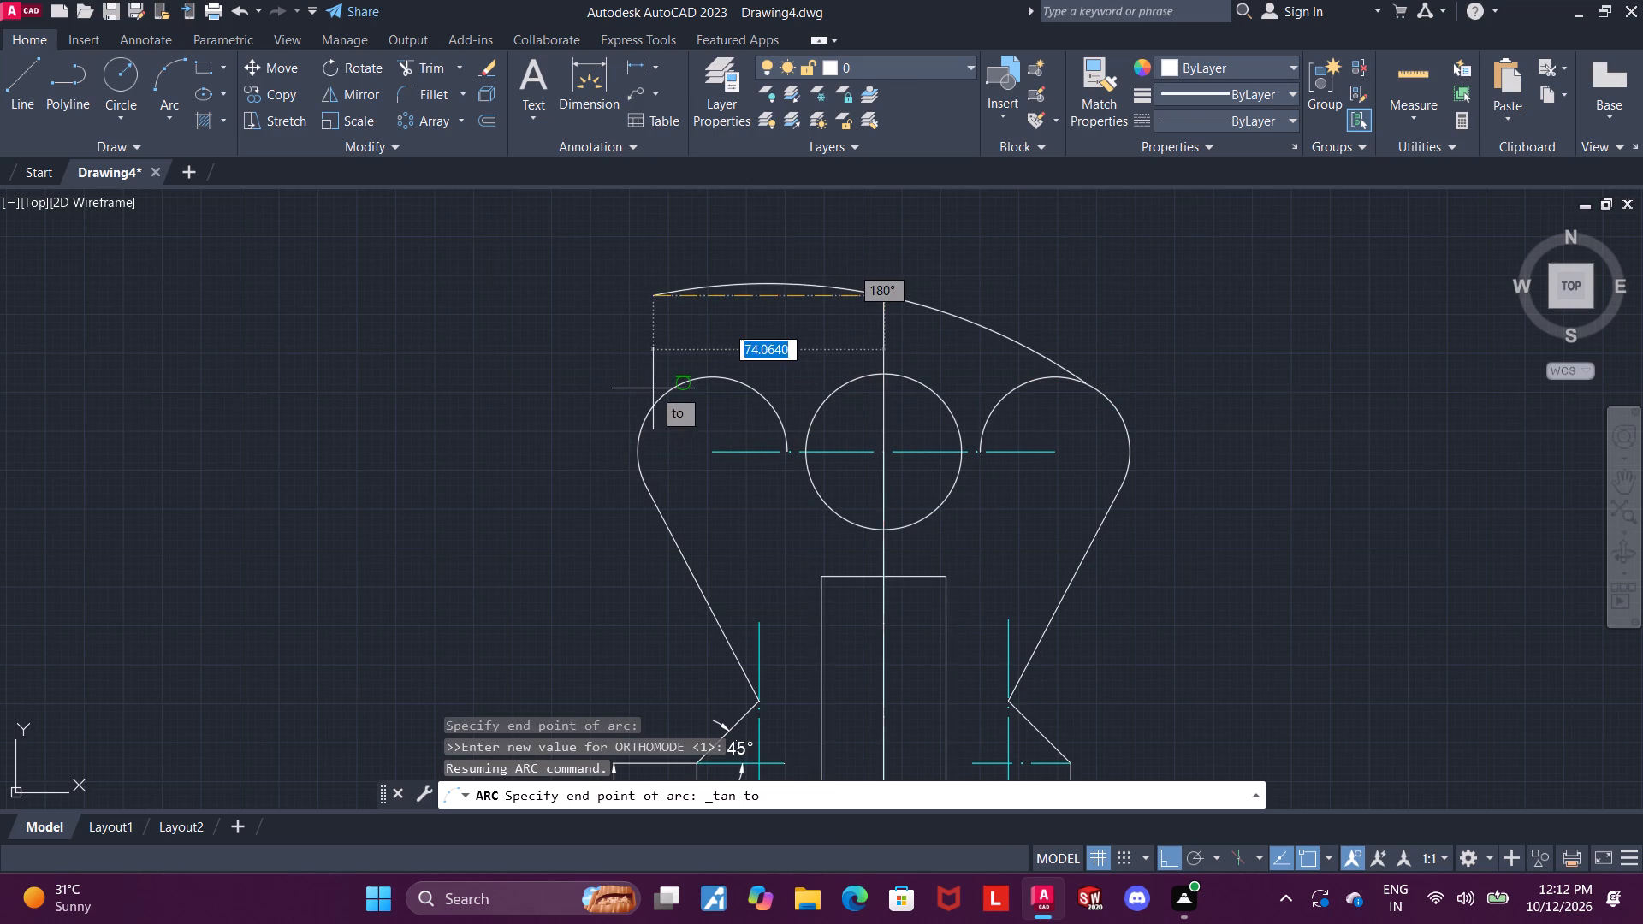
{"action": "left_click", "coordinate": [654, 388]}
{"action": "key", "text": "Escape"}
{"action": "key", "text": "Escape"}
{"action": "scroll", "coordinate": [1231, 409], "scroll_direction": "up", "scroll_amount": 1}
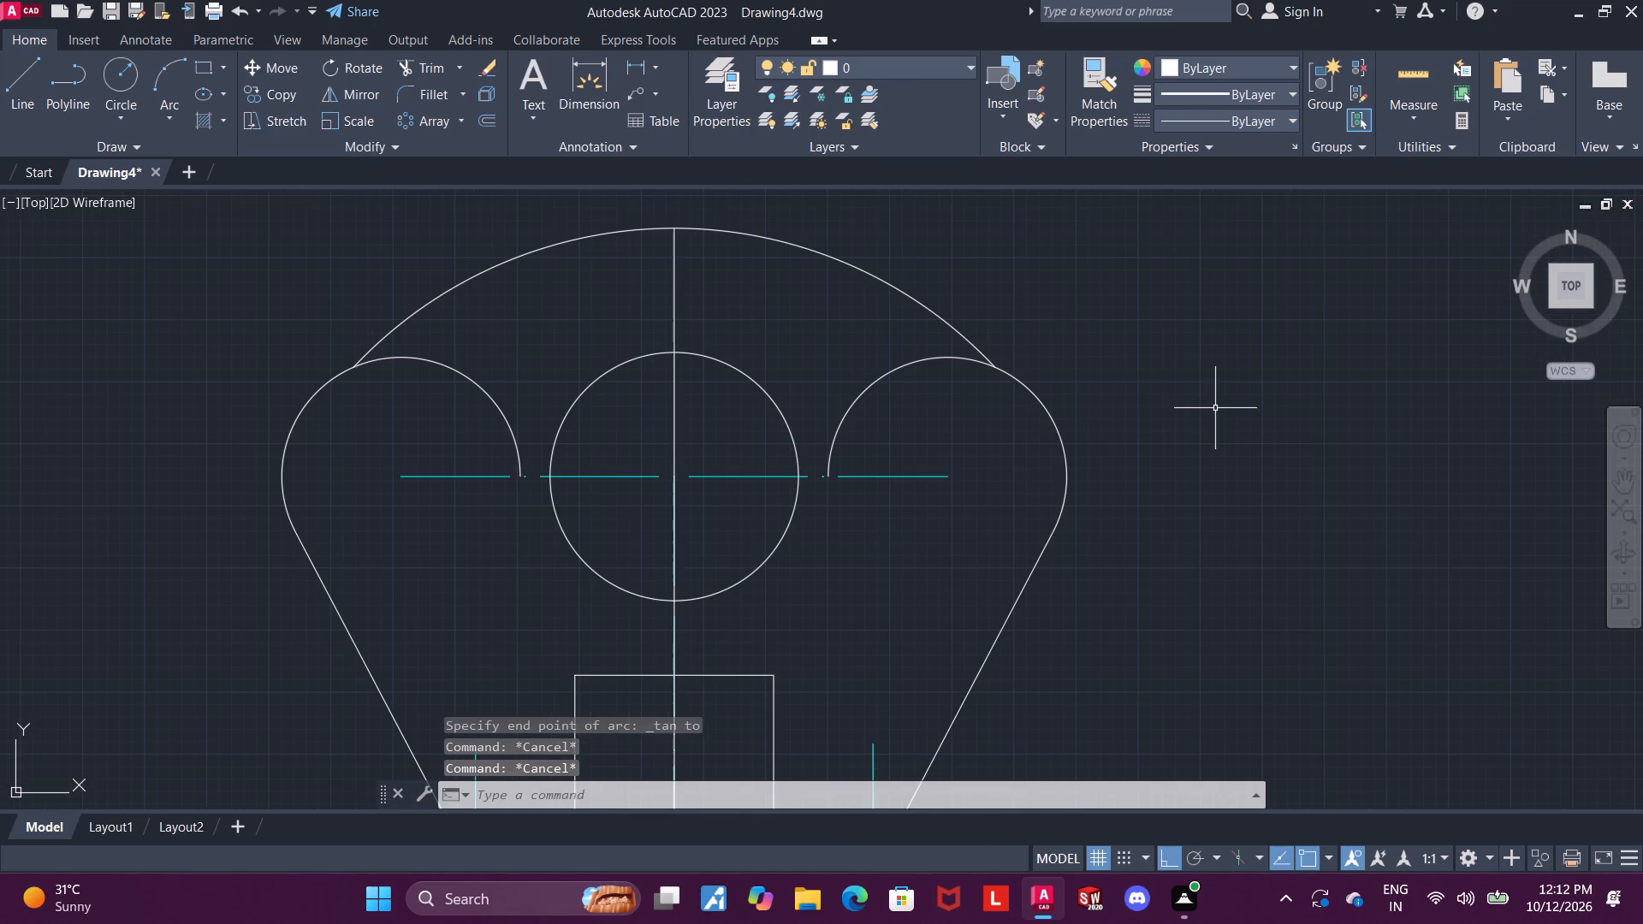
{"action": "key", "text": "Escape"}
{"action": "key", "text": "Escape"}
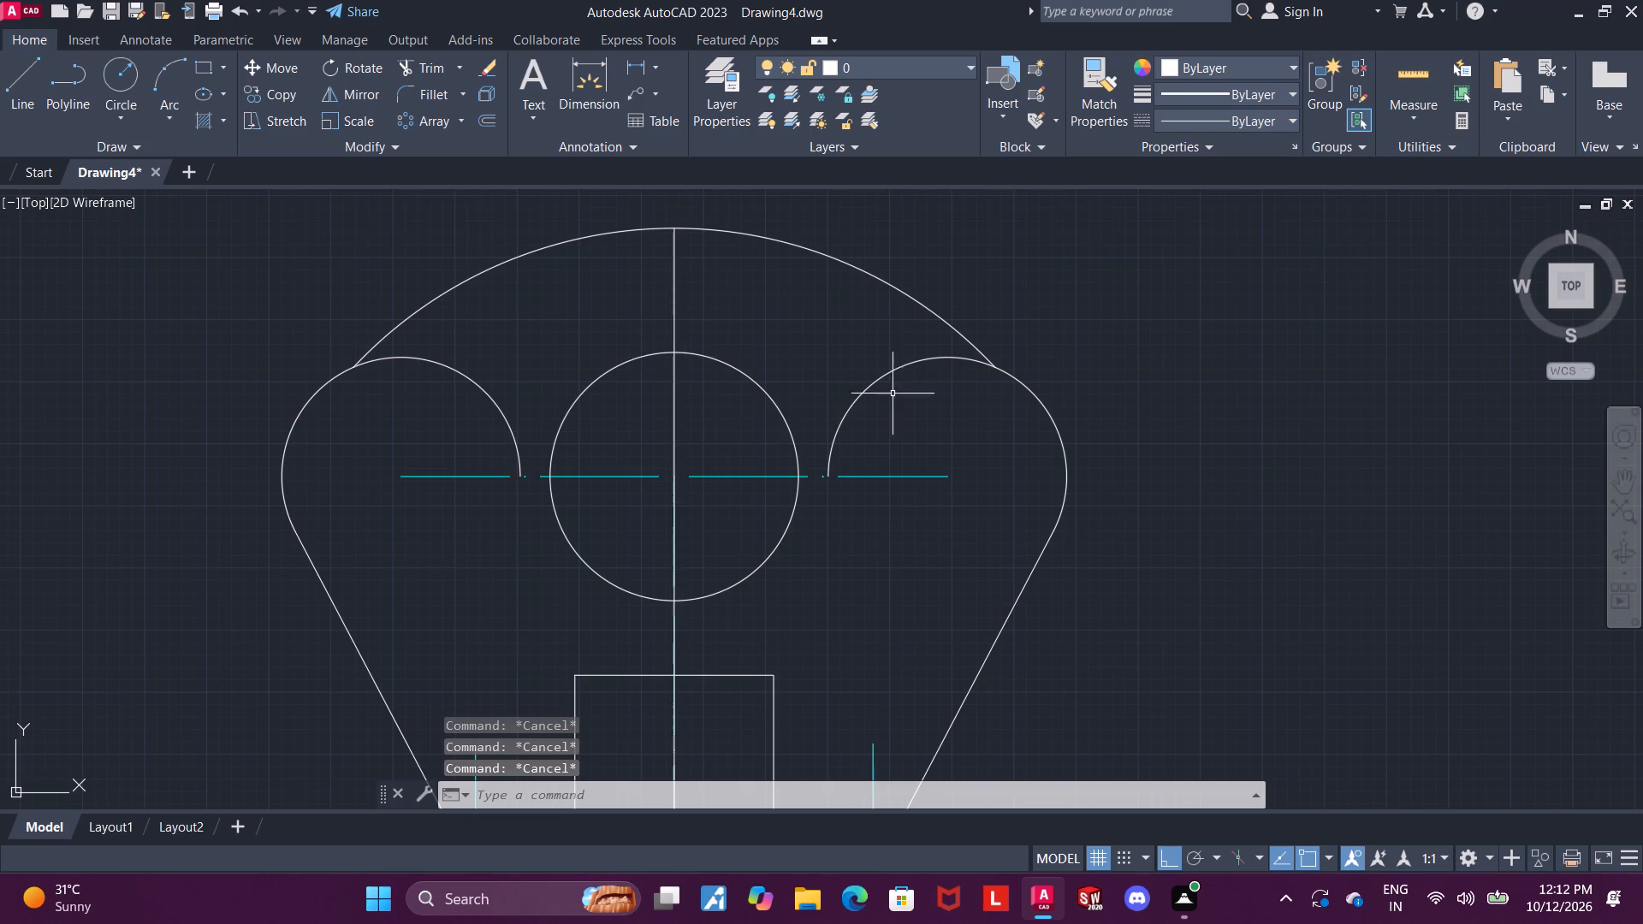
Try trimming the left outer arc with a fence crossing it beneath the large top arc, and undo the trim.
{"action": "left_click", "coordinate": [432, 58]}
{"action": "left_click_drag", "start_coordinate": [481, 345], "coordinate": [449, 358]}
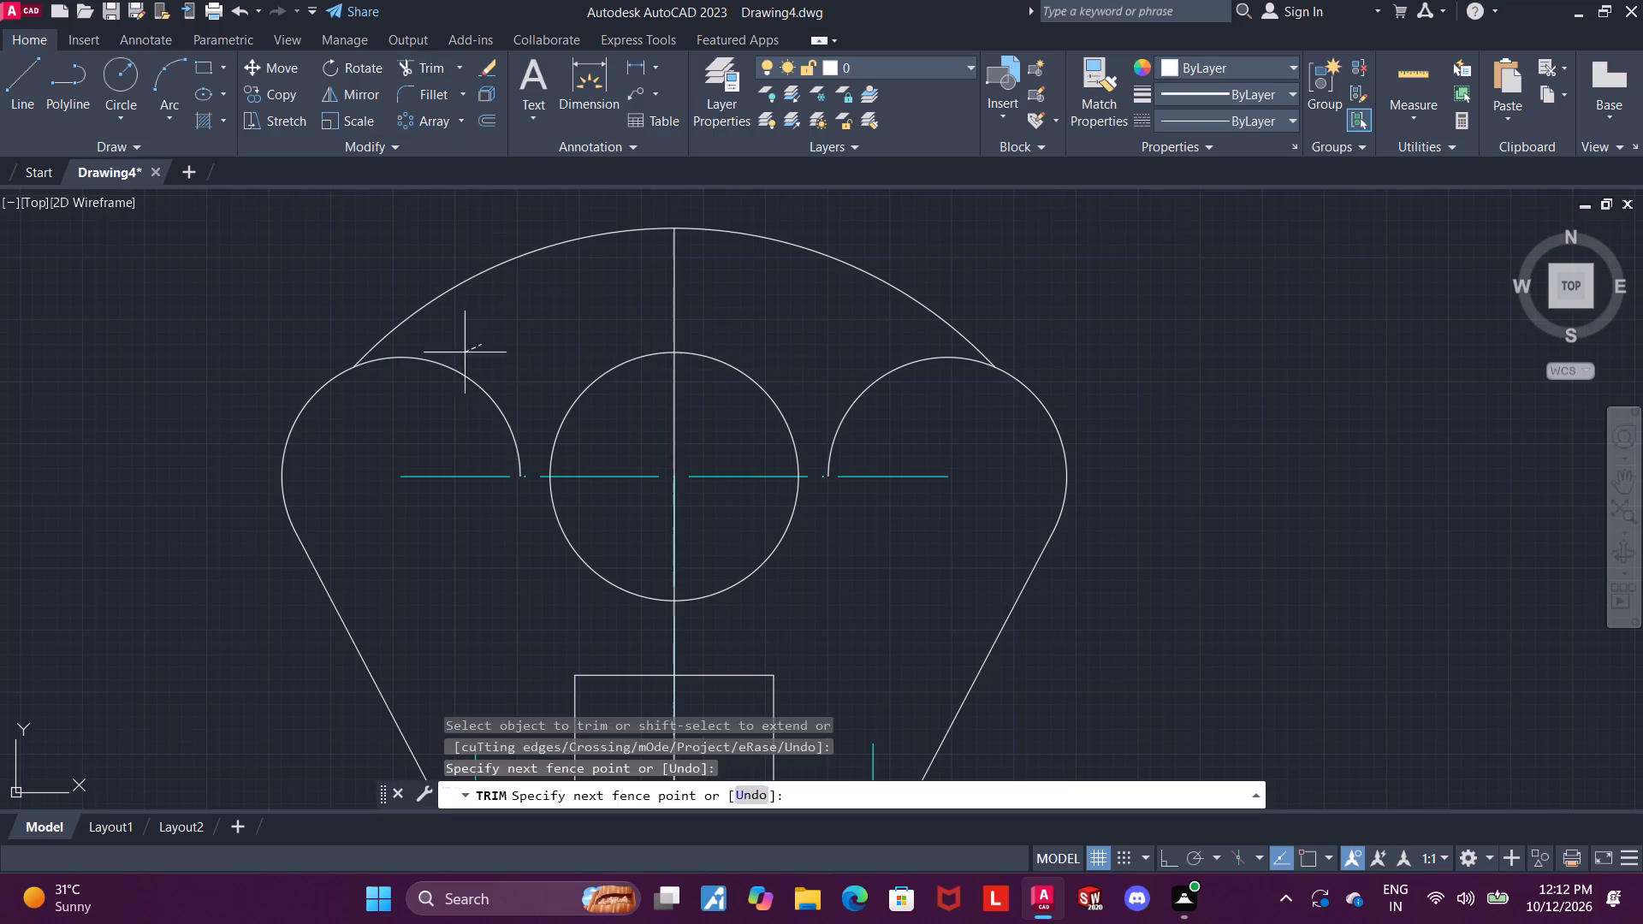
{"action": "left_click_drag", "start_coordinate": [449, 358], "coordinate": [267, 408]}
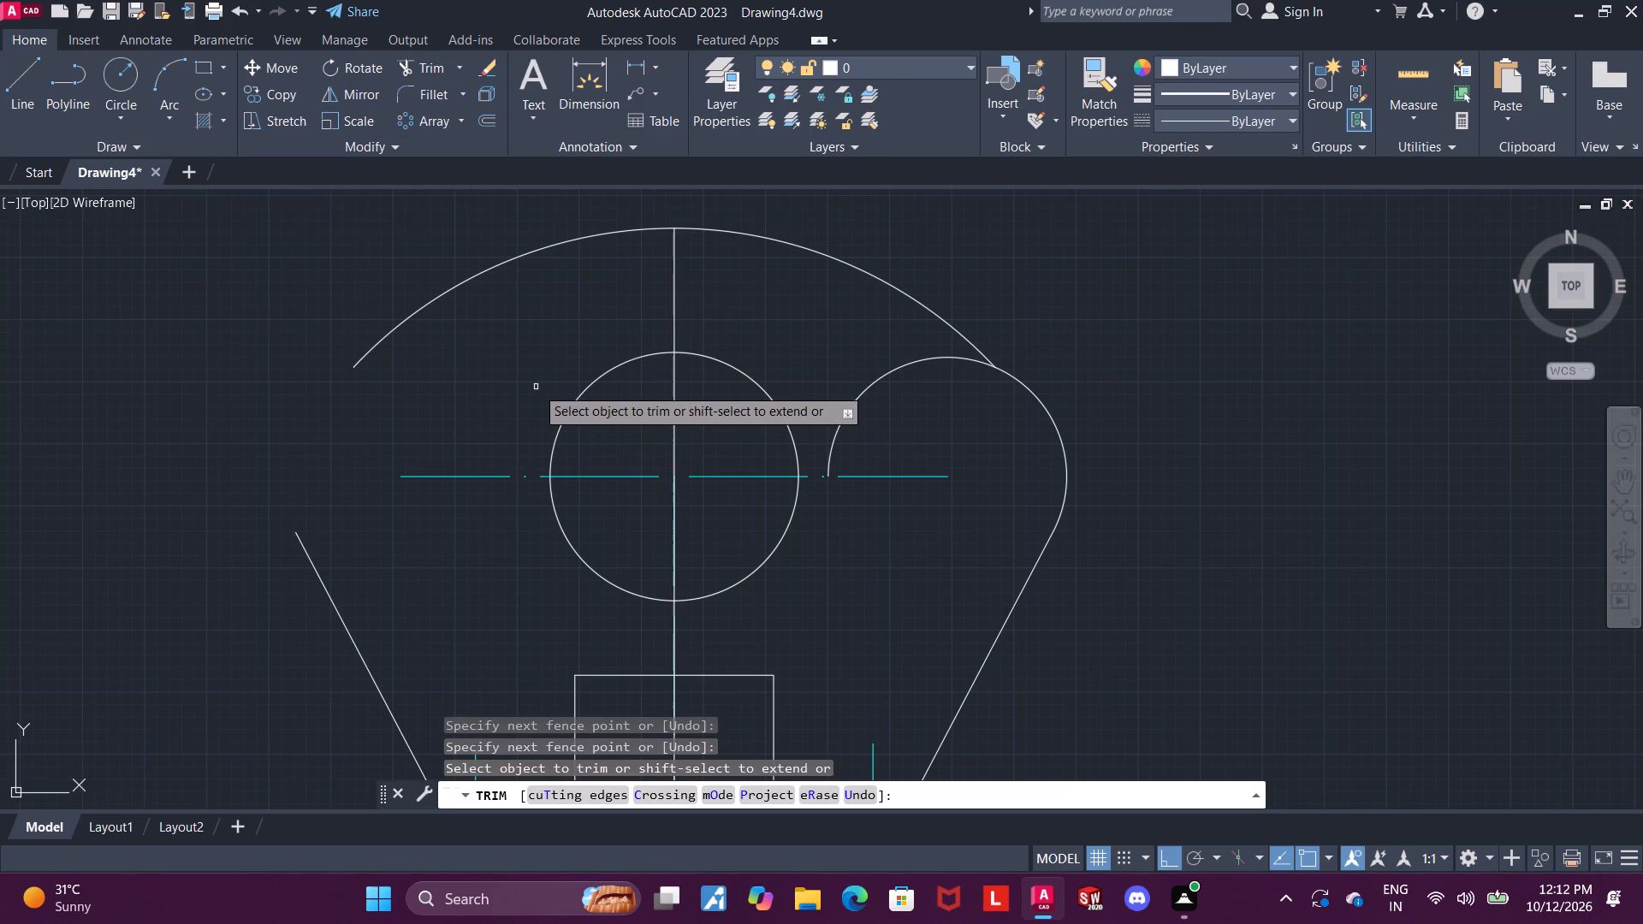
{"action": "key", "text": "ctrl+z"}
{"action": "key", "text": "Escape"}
Erase the large top arc that joins the left and right outer arcs.
{"action": "scroll", "coordinate": [350, 375], "scroll_direction": "up", "scroll_amount": 3}
{"action": "scroll", "coordinate": [353, 370], "scroll_direction": "down", "scroll_amount": 5}
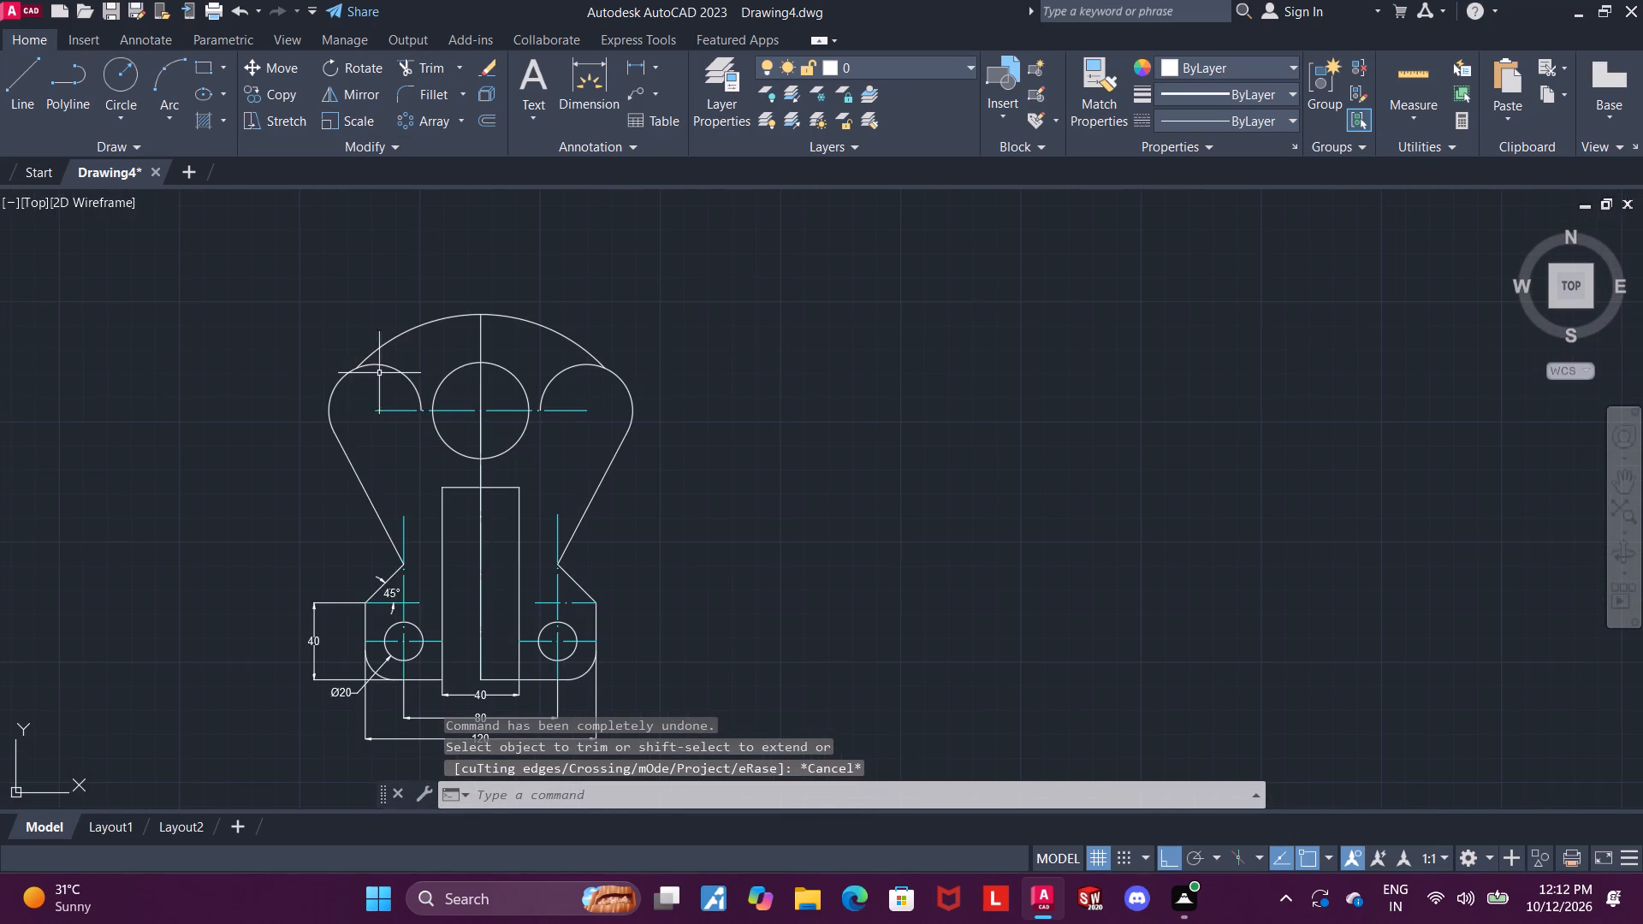
{"action": "key", "text": "Escape"}
{"action": "left_click", "coordinate": [447, 313]}
{"action": "left_click", "coordinate": [452, 317]}
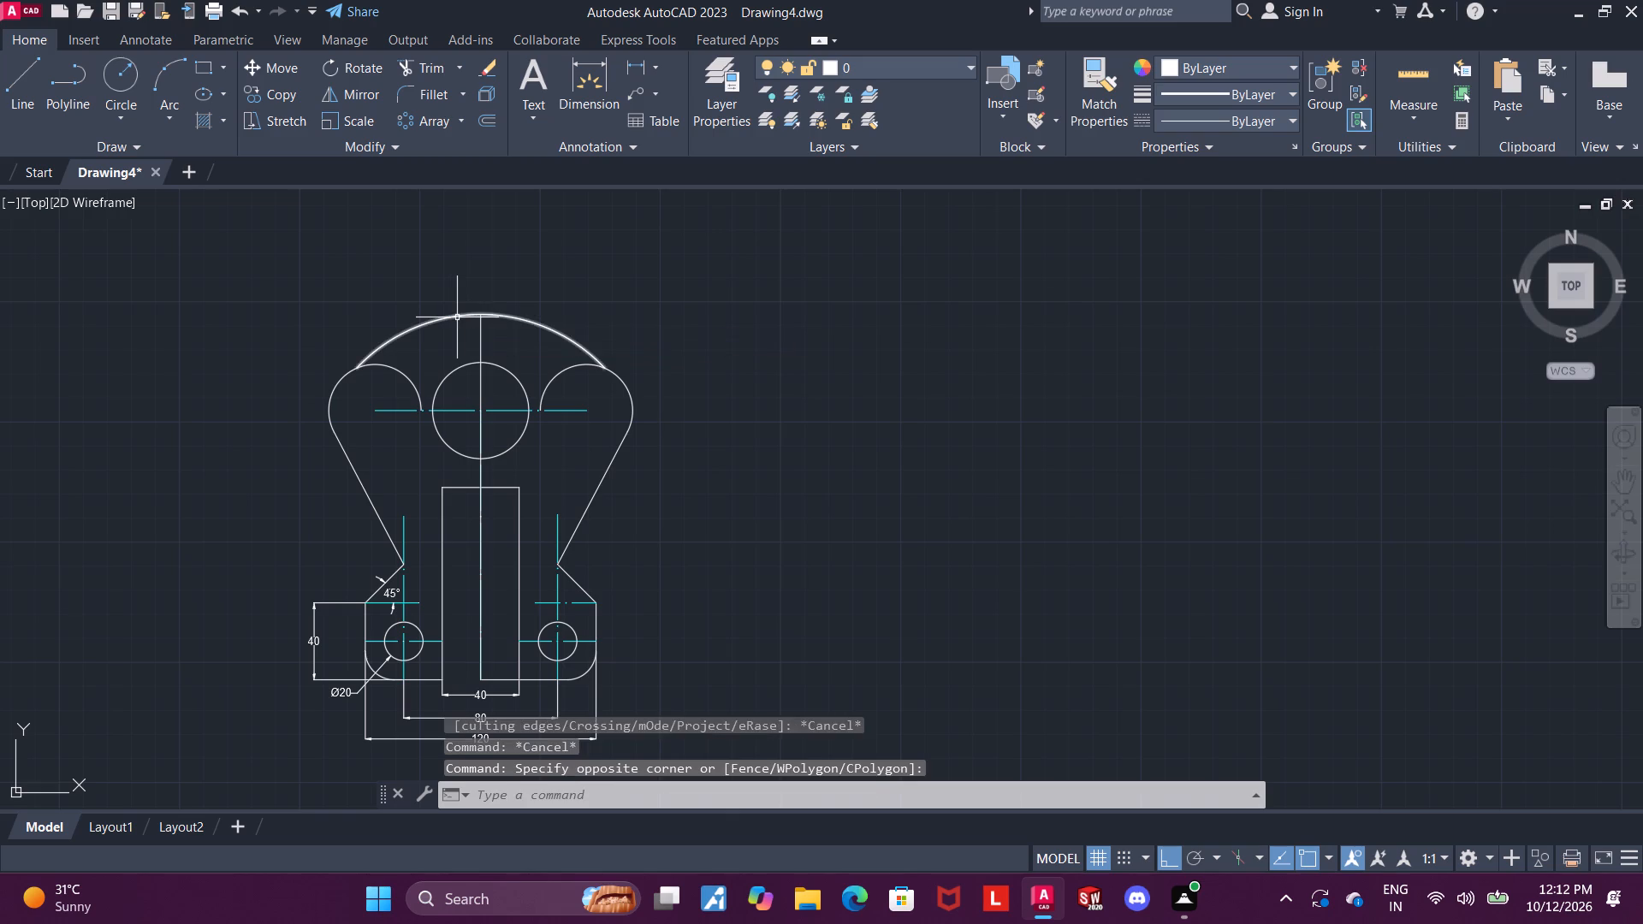
{"action": "left_click", "coordinate": [457, 317]}
{"action": "key", "text": "Delete"}
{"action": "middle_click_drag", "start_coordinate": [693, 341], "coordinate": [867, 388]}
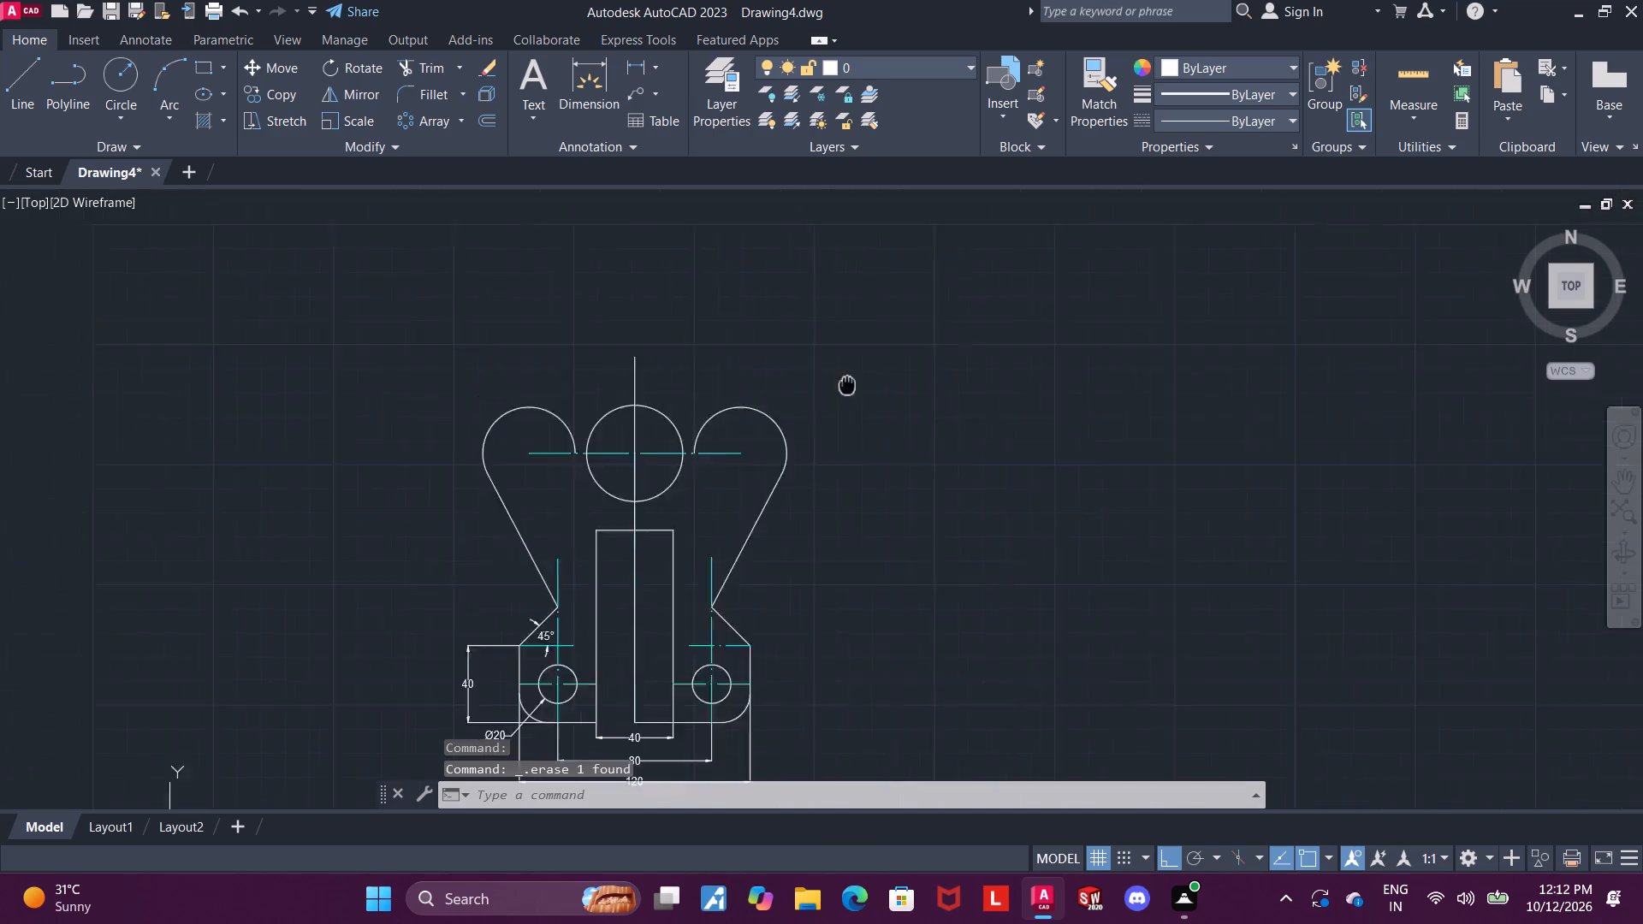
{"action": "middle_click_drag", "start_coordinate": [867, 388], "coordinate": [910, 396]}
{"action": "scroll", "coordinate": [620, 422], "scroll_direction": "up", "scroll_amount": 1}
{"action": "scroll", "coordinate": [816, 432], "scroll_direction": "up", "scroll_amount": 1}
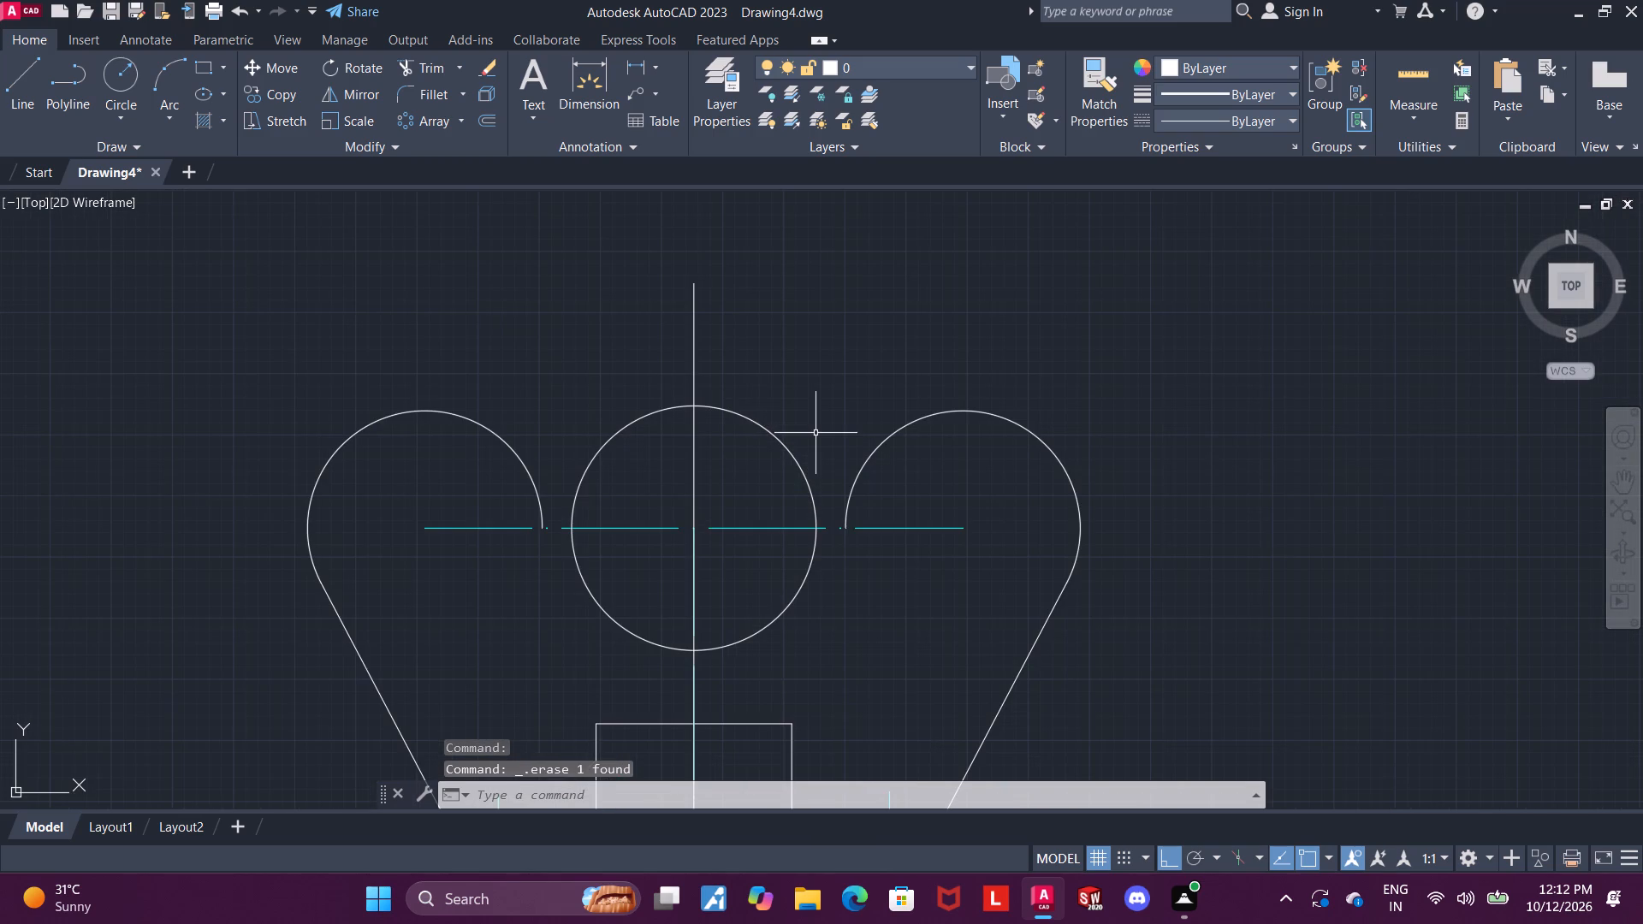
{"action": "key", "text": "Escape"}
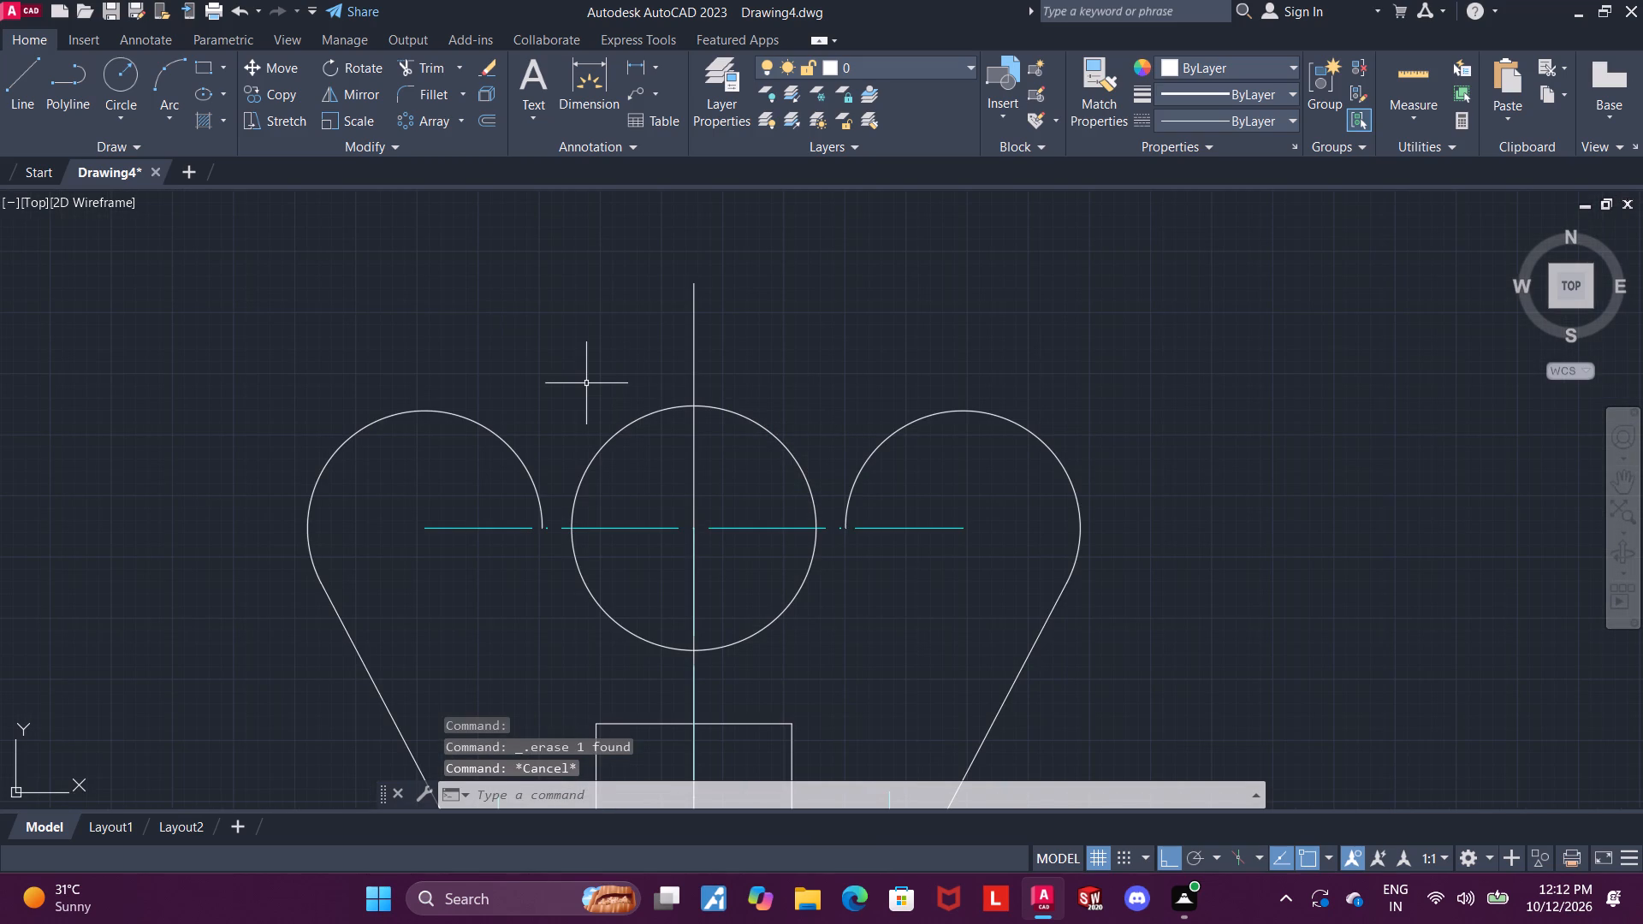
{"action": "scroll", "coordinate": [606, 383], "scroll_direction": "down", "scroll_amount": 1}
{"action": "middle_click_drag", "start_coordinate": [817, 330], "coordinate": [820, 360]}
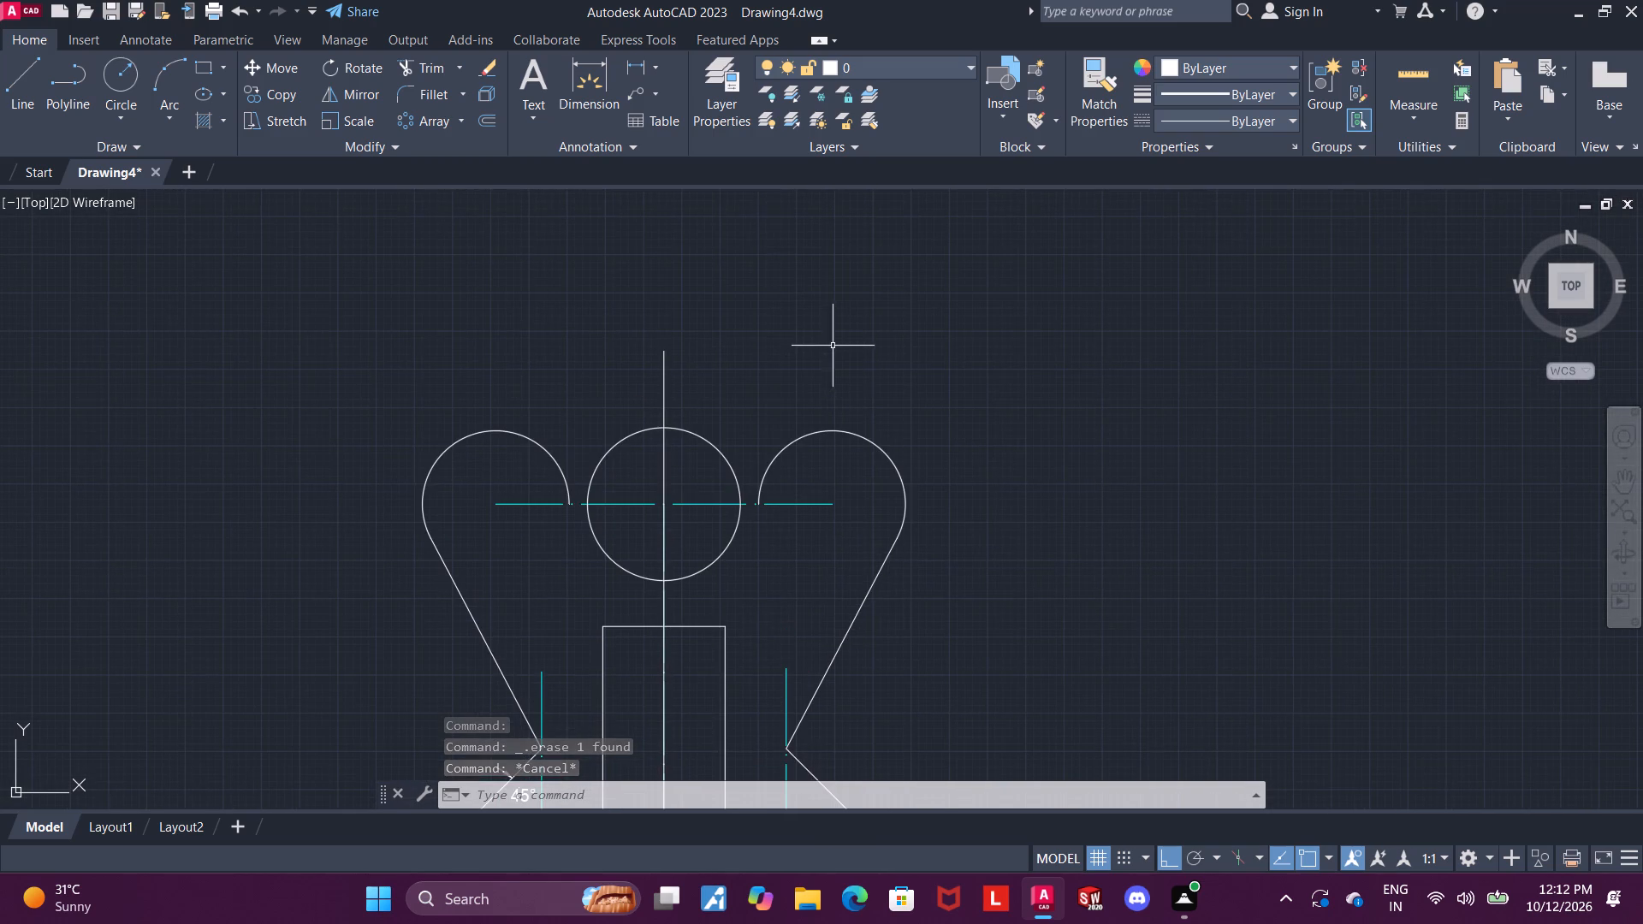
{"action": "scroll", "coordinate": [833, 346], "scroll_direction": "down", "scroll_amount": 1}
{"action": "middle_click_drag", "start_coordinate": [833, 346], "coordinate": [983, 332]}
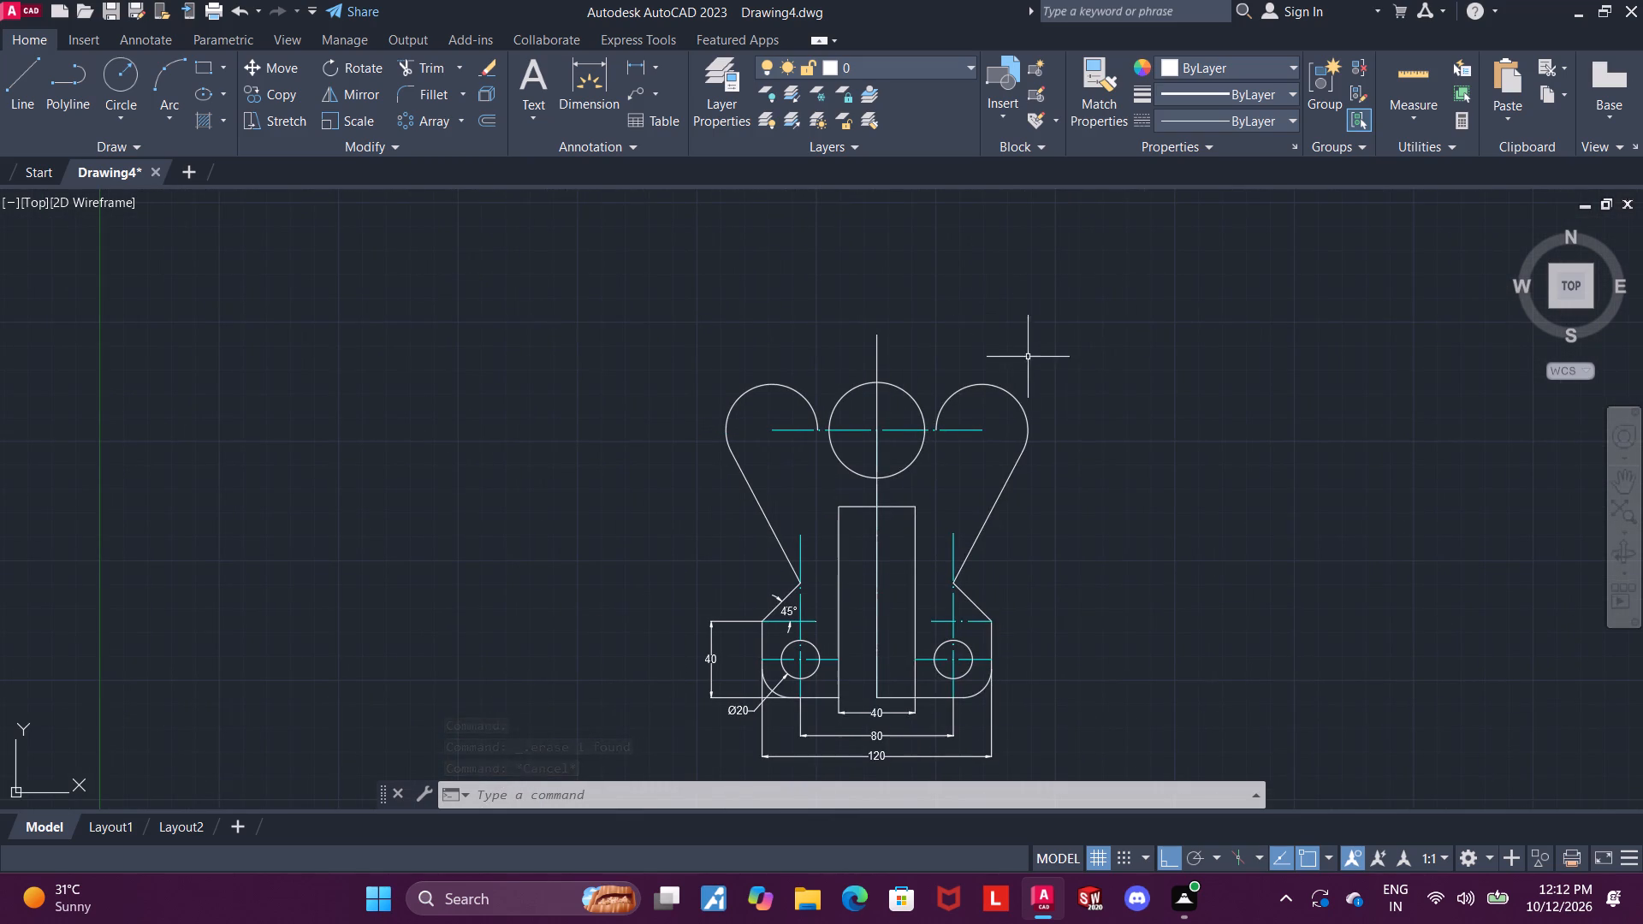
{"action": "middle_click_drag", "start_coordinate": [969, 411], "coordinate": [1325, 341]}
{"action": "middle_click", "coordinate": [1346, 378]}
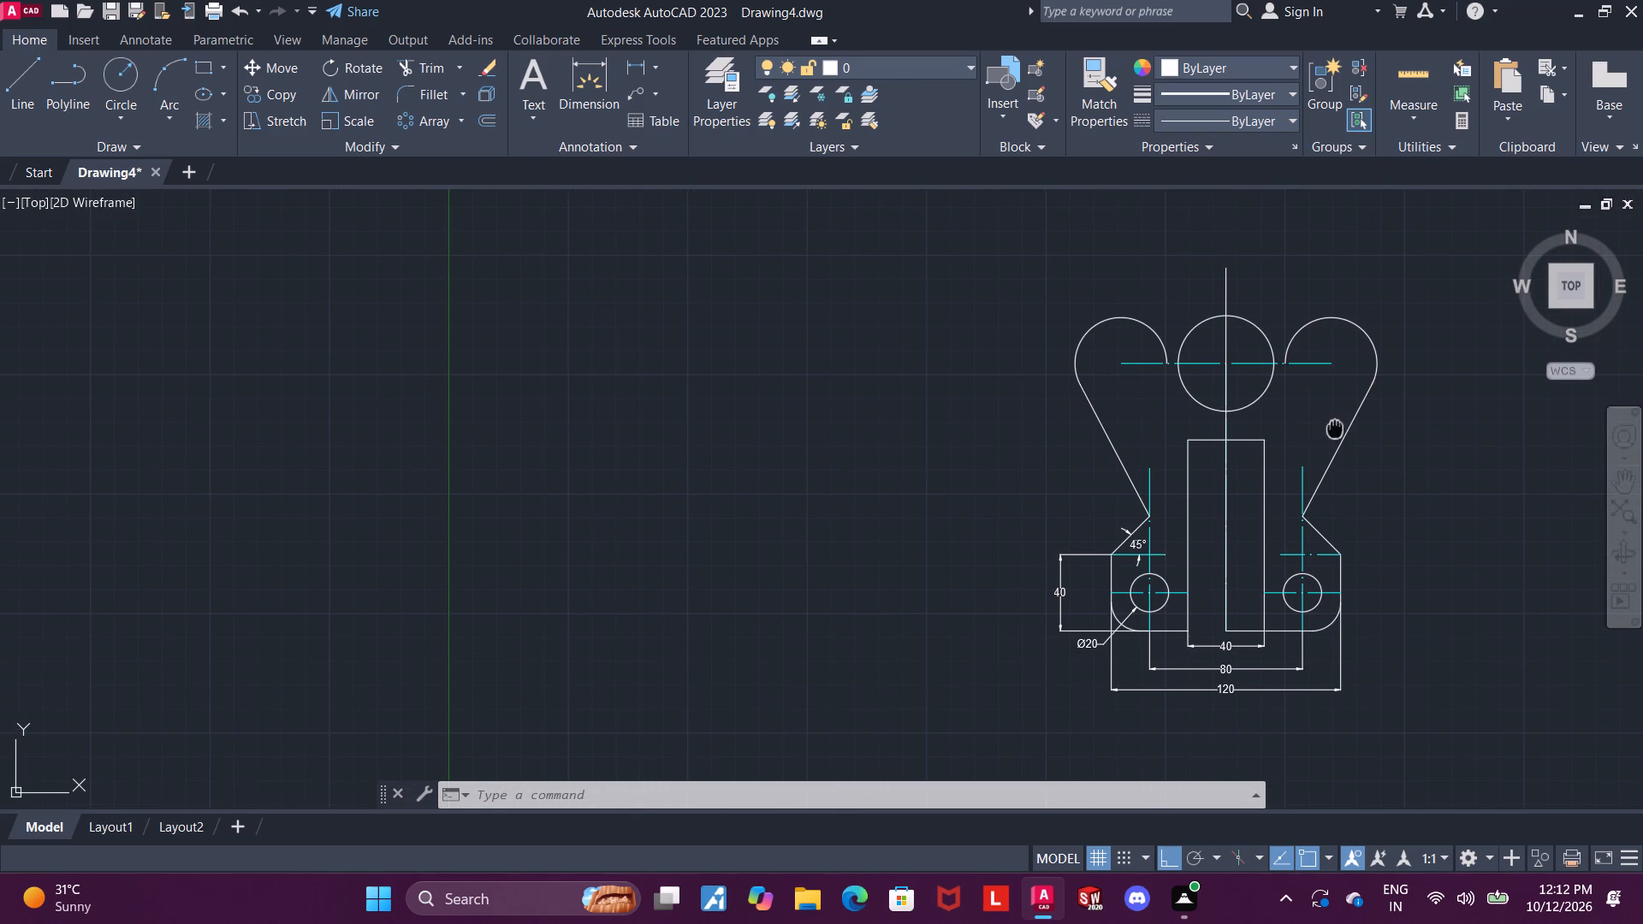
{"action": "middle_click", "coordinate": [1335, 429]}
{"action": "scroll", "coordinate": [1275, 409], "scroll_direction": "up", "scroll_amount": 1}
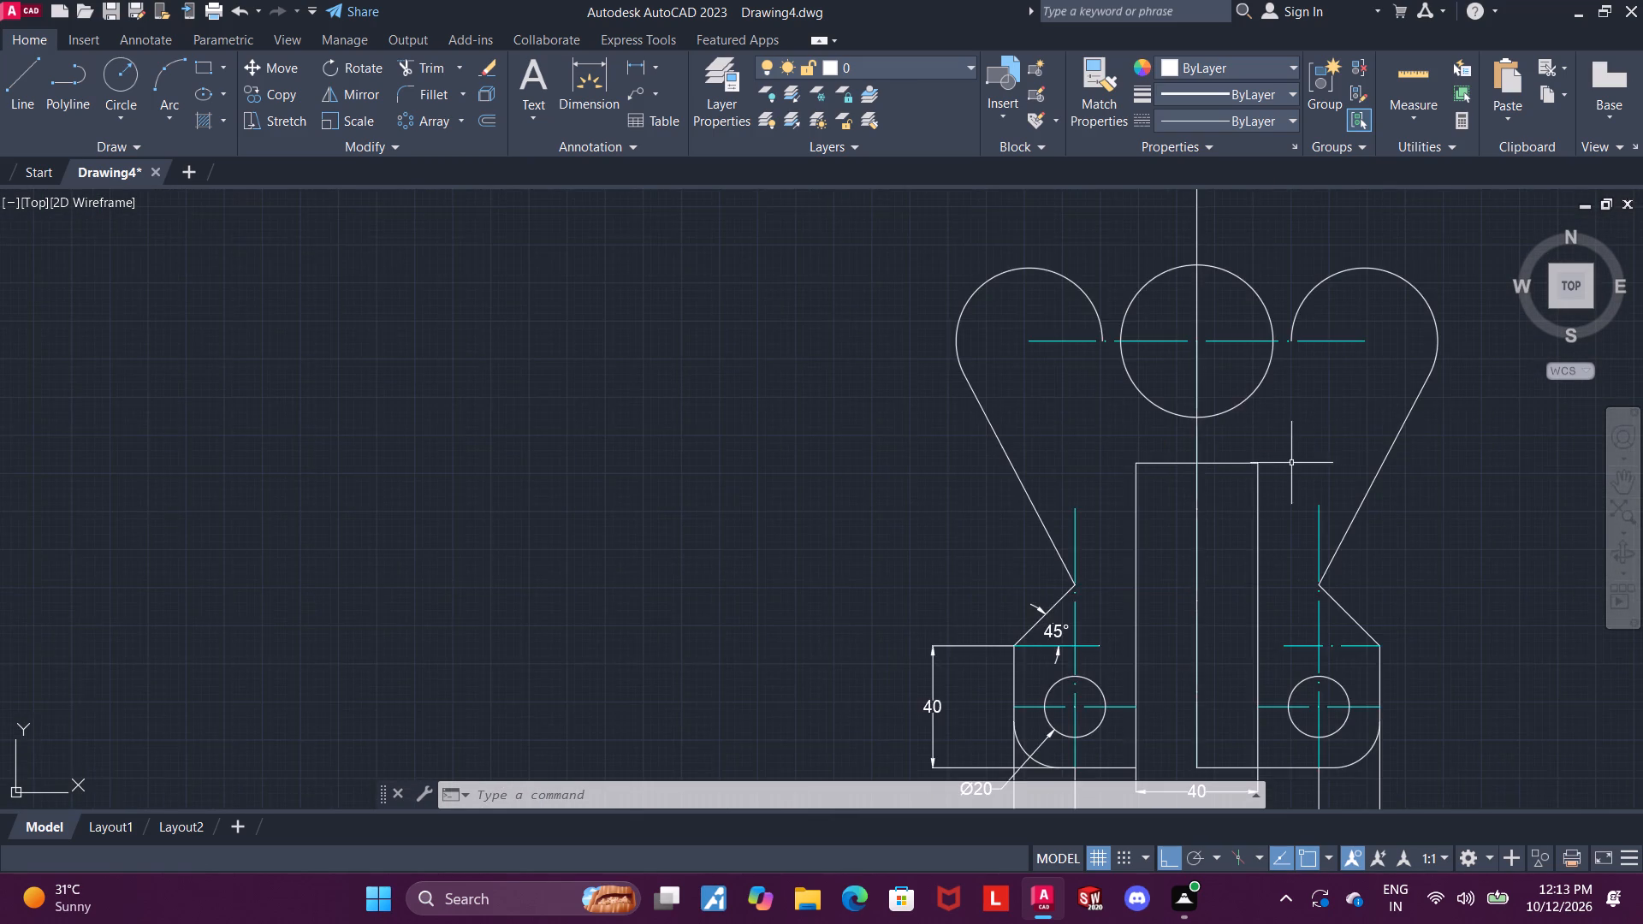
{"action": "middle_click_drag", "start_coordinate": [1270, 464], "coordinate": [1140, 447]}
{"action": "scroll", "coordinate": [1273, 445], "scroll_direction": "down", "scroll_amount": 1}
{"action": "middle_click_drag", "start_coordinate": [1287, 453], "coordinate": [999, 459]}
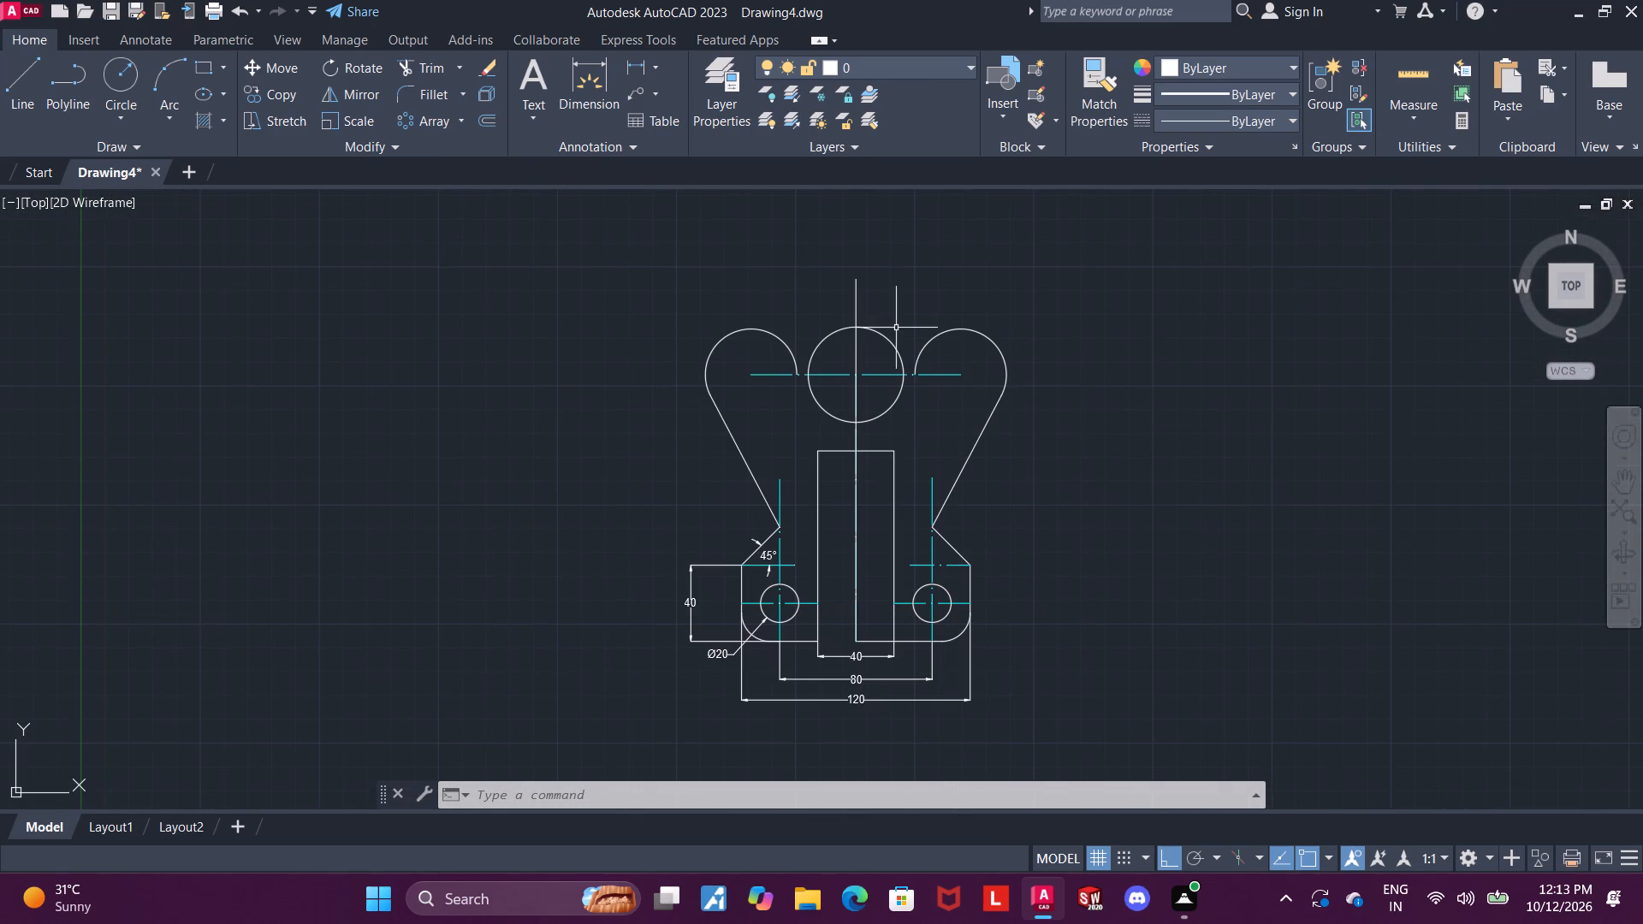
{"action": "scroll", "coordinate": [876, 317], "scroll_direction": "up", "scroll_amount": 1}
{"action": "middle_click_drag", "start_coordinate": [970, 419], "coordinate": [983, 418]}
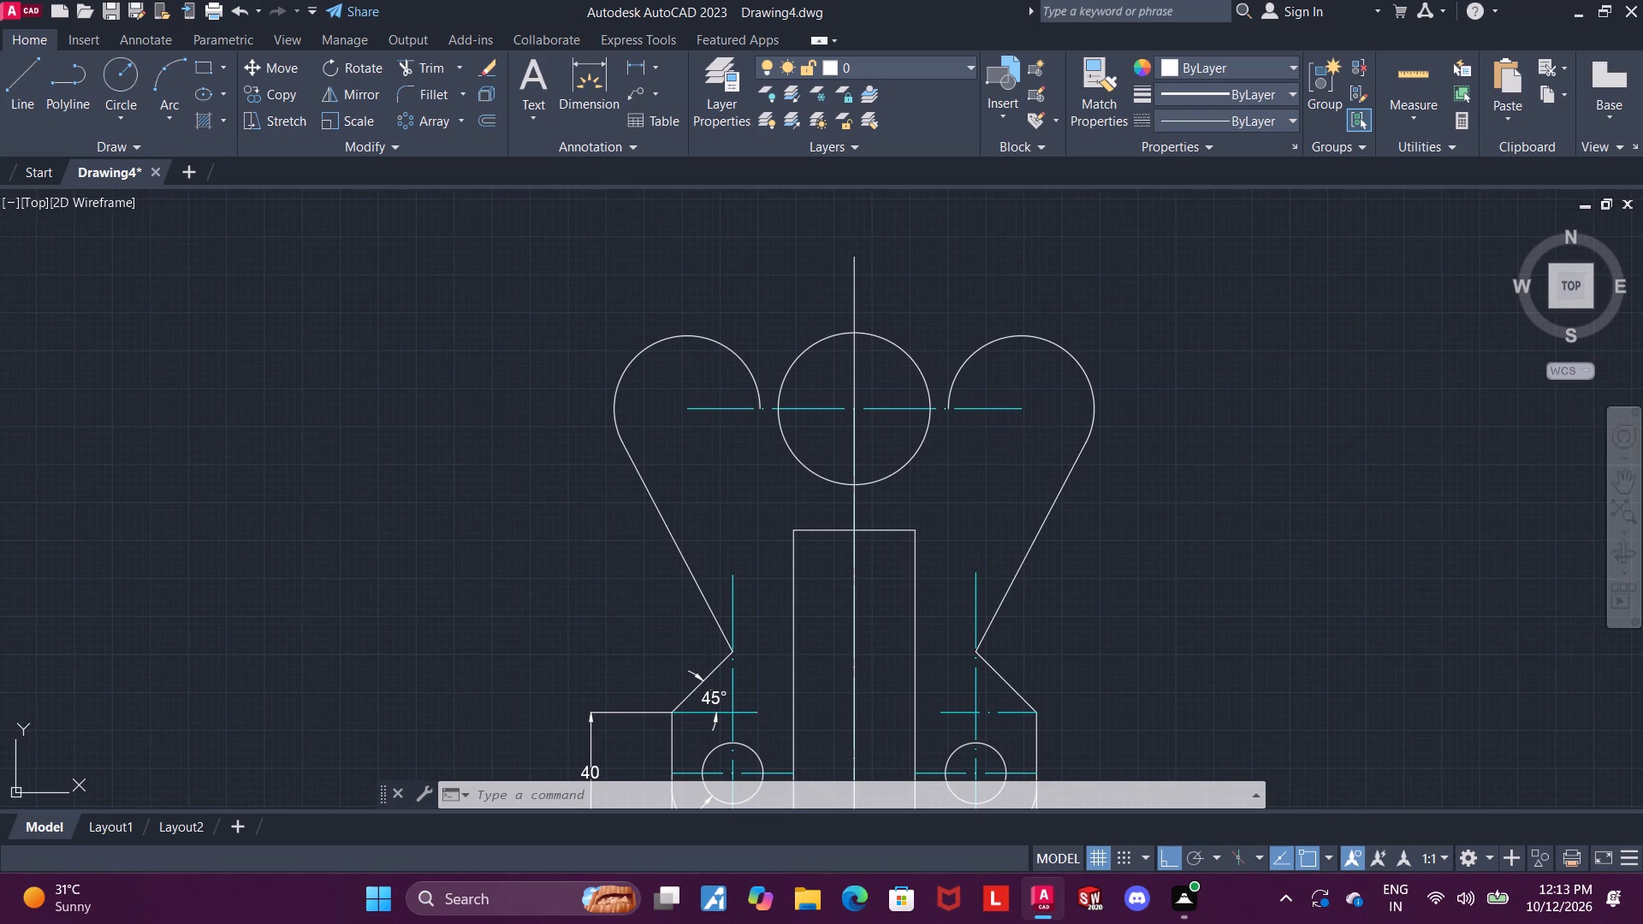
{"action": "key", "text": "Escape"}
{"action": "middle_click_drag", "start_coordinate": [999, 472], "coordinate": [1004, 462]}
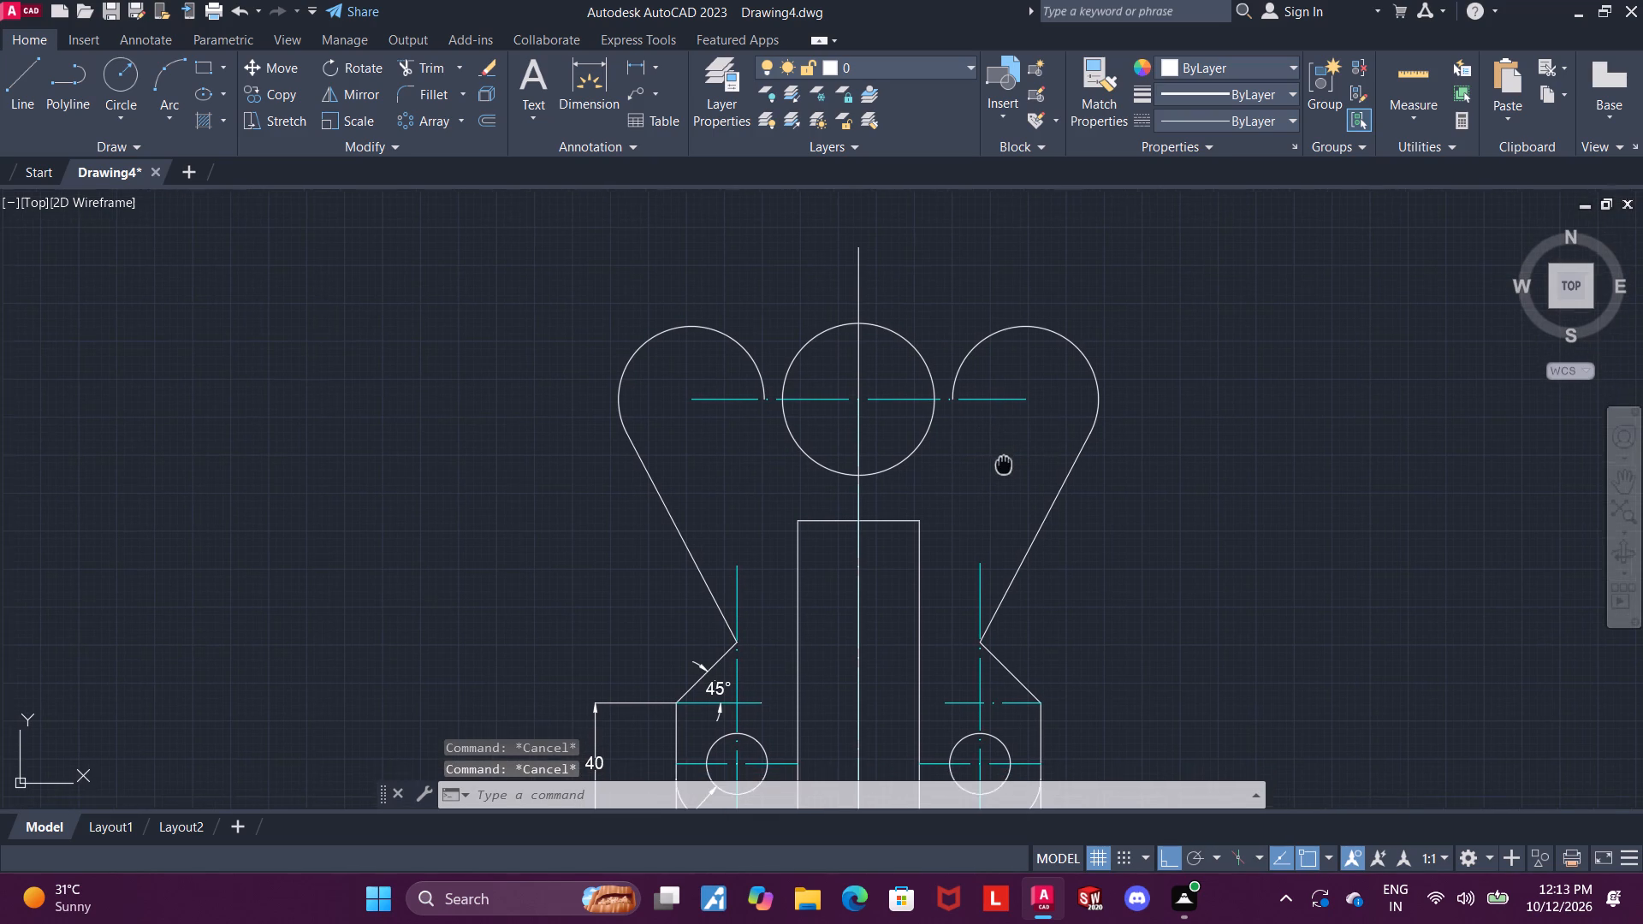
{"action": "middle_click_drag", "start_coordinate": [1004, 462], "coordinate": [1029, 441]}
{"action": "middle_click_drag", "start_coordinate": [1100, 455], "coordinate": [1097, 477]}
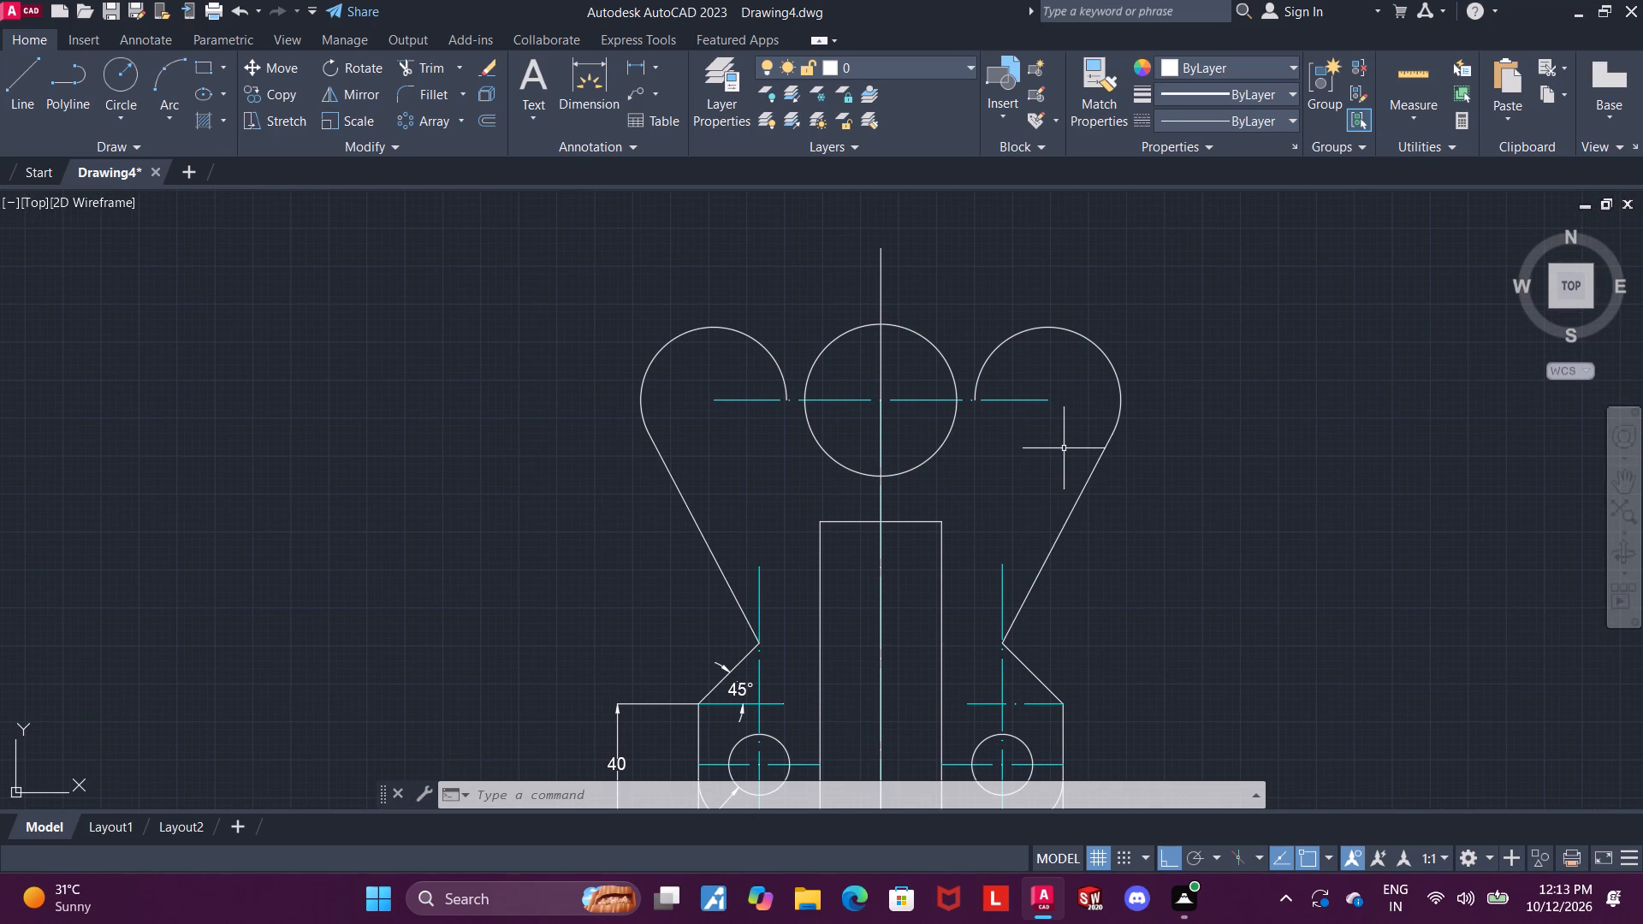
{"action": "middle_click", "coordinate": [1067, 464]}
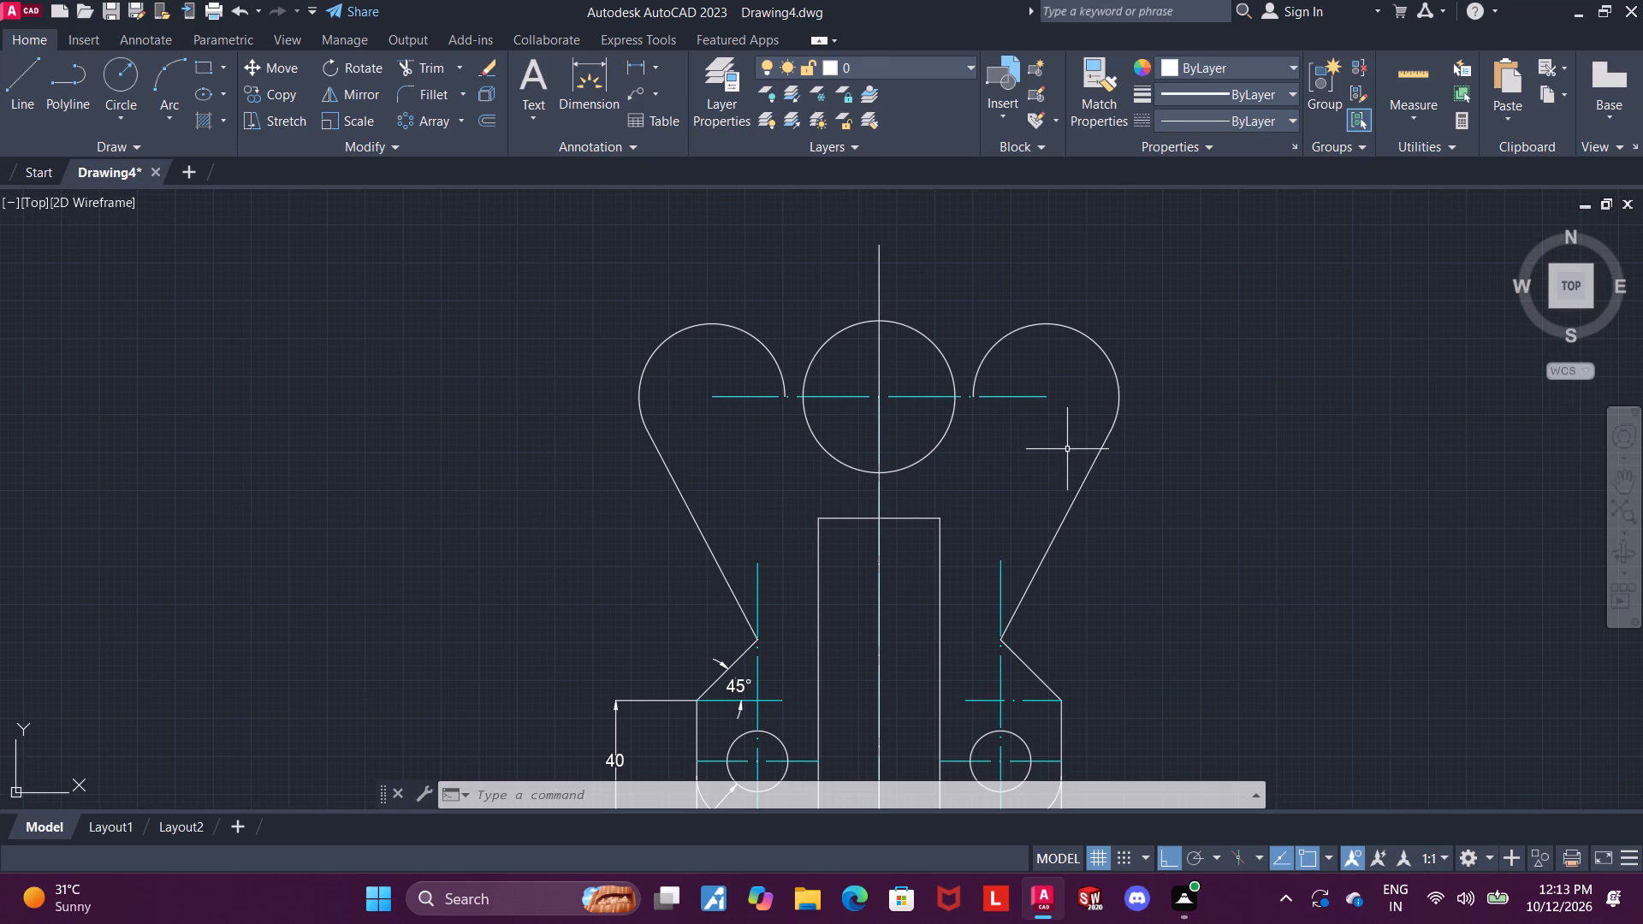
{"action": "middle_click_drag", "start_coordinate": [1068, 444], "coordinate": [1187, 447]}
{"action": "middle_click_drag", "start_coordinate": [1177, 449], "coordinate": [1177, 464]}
Add a diameter dimension to the large central circle, placing its text inside the circle.
{"action": "scroll", "coordinate": [1083, 395], "scroll_direction": "up", "scroll_amount": 1}
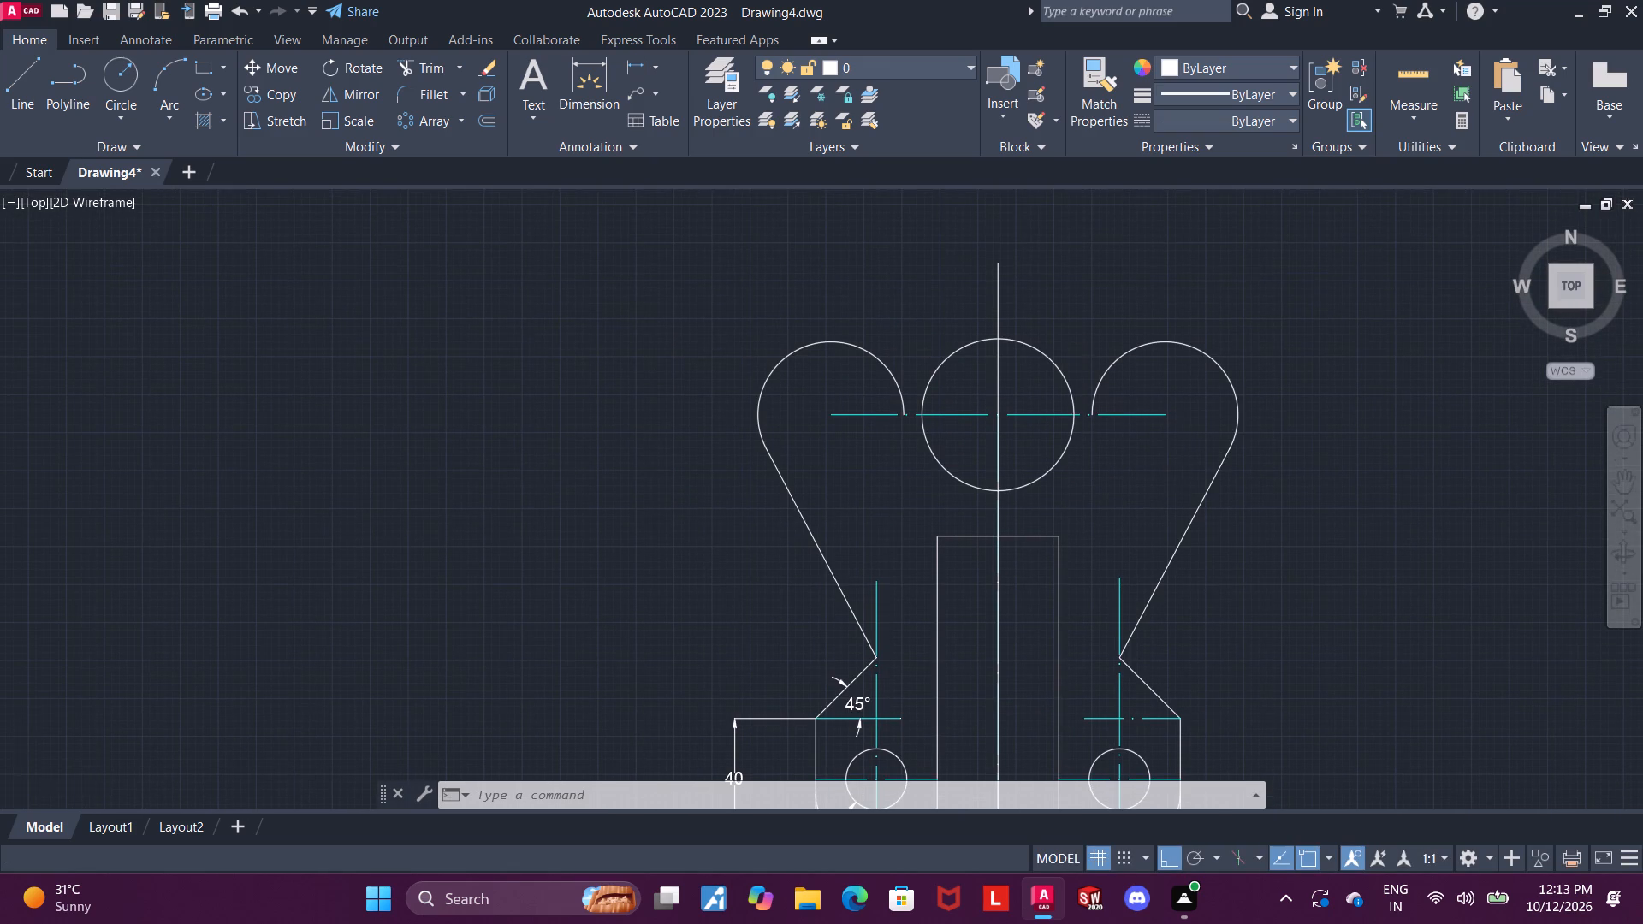
{"action": "key", "text": "Escape"}
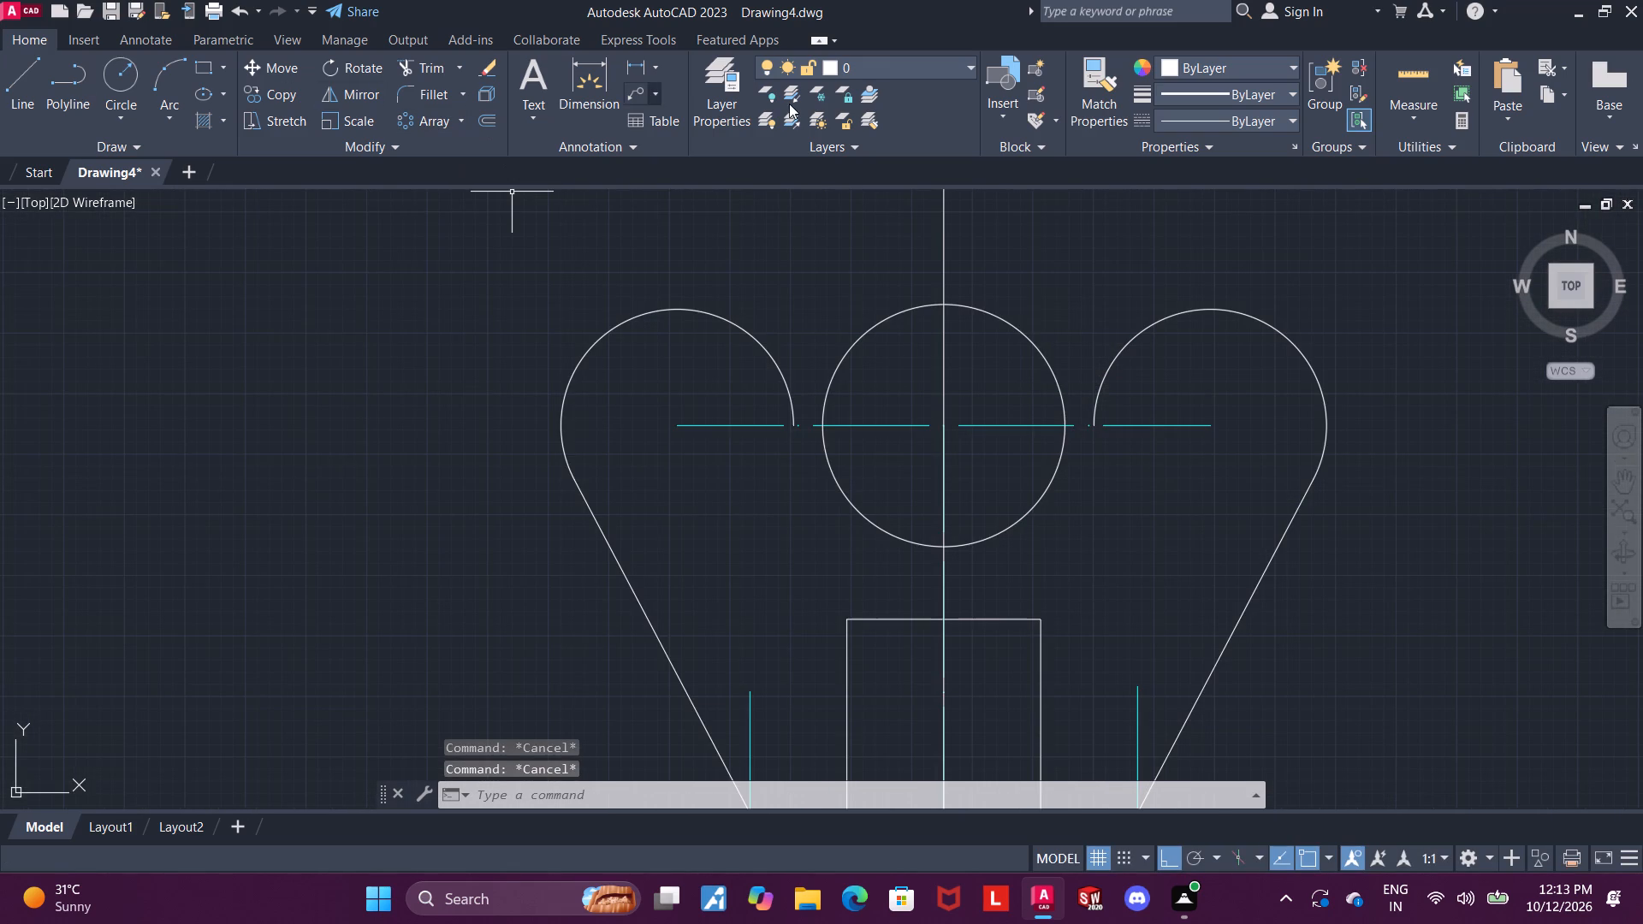
{"action": "left_click", "coordinate": [589, 60]}
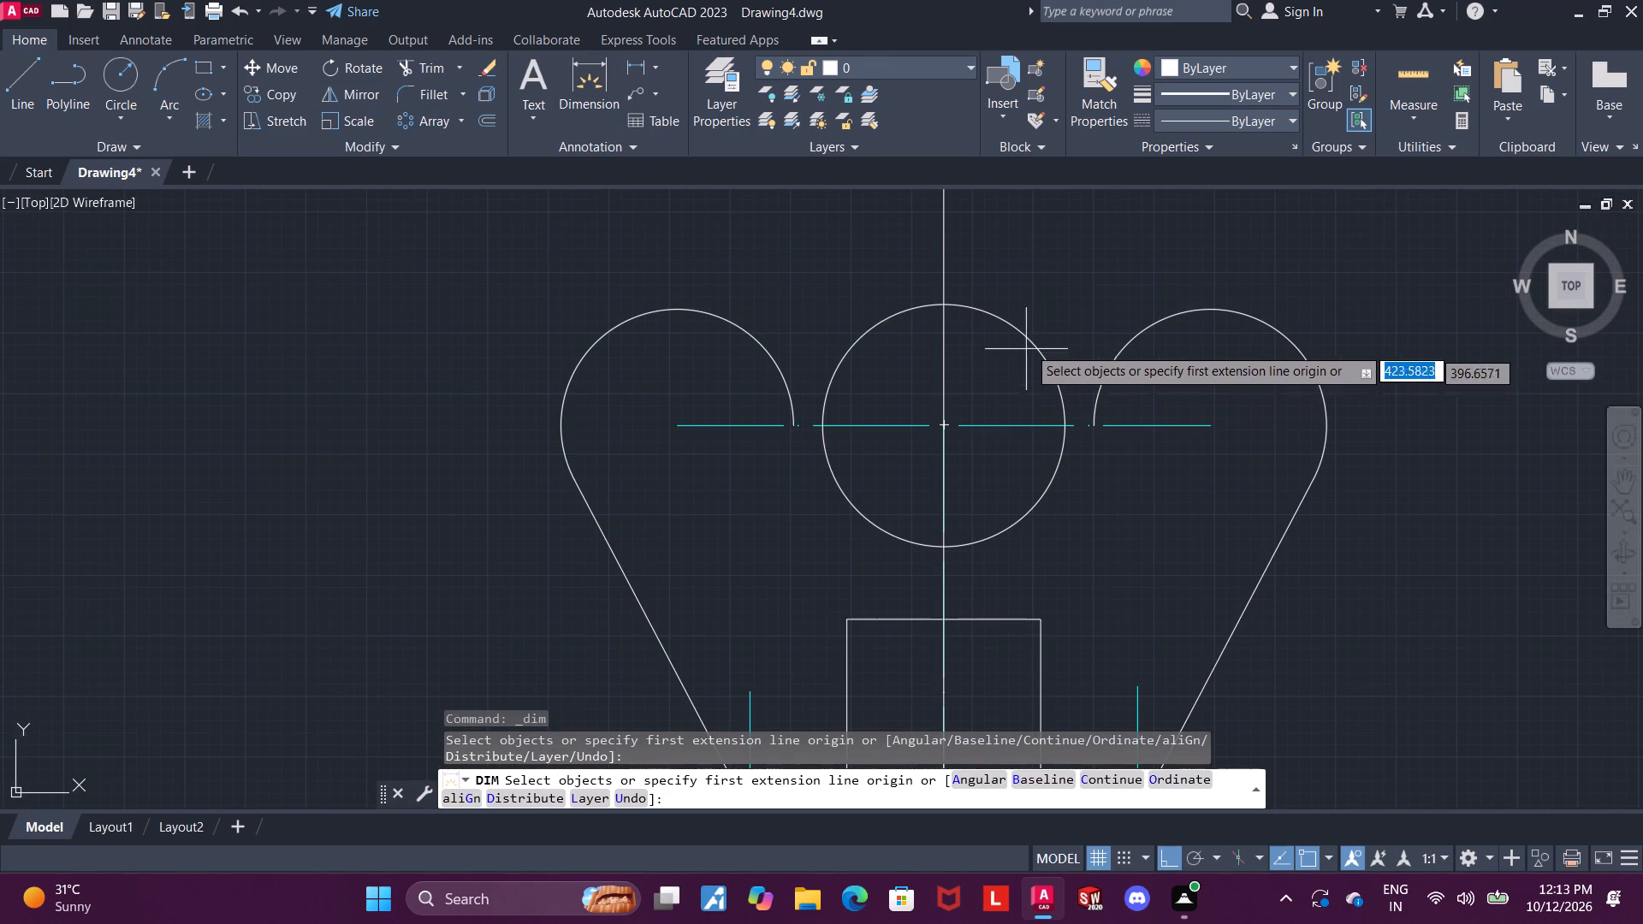
{"action": "left_click", "coordinate": [1041, 363]}
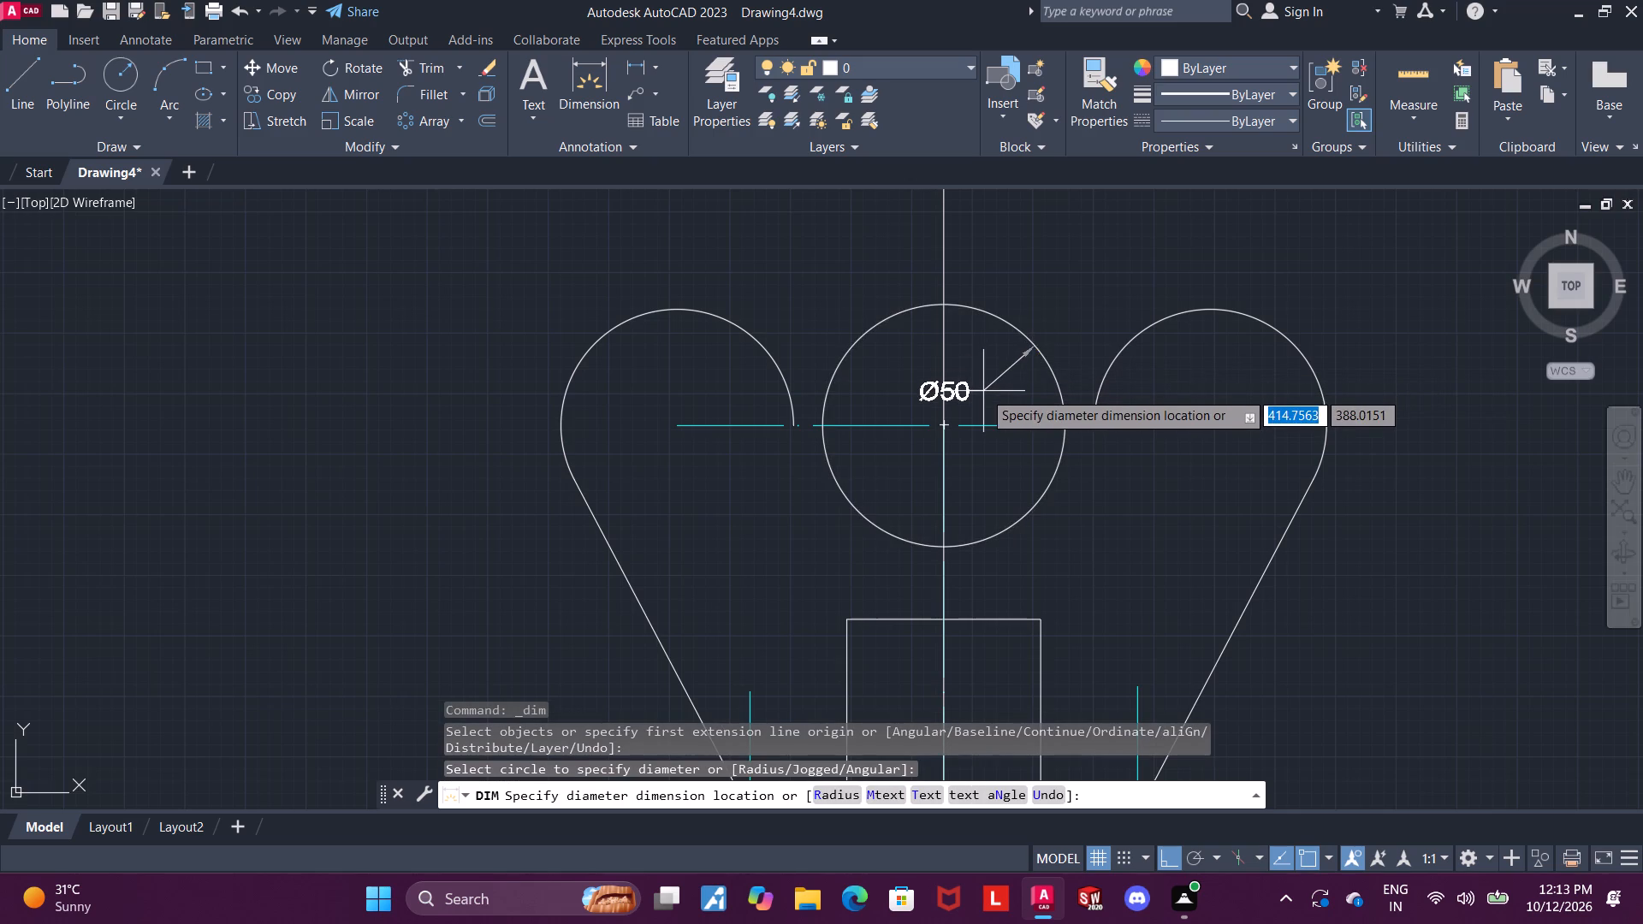
{"action": "left_click", "coordinate": [966, 402]}
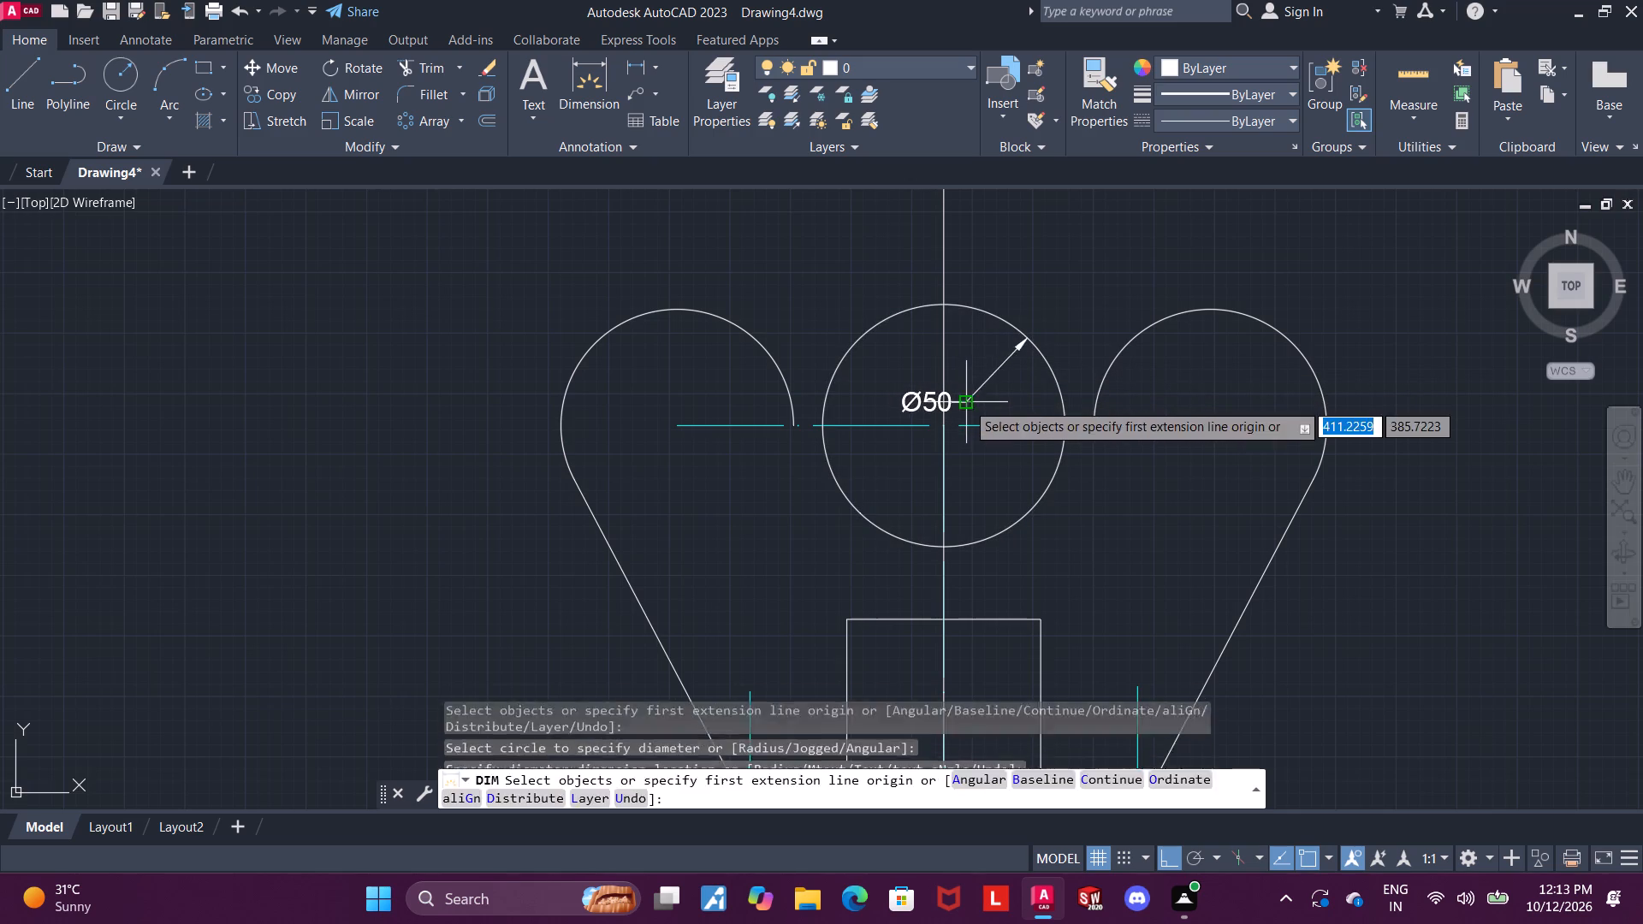
{"action": "key", "text": "Escape"}
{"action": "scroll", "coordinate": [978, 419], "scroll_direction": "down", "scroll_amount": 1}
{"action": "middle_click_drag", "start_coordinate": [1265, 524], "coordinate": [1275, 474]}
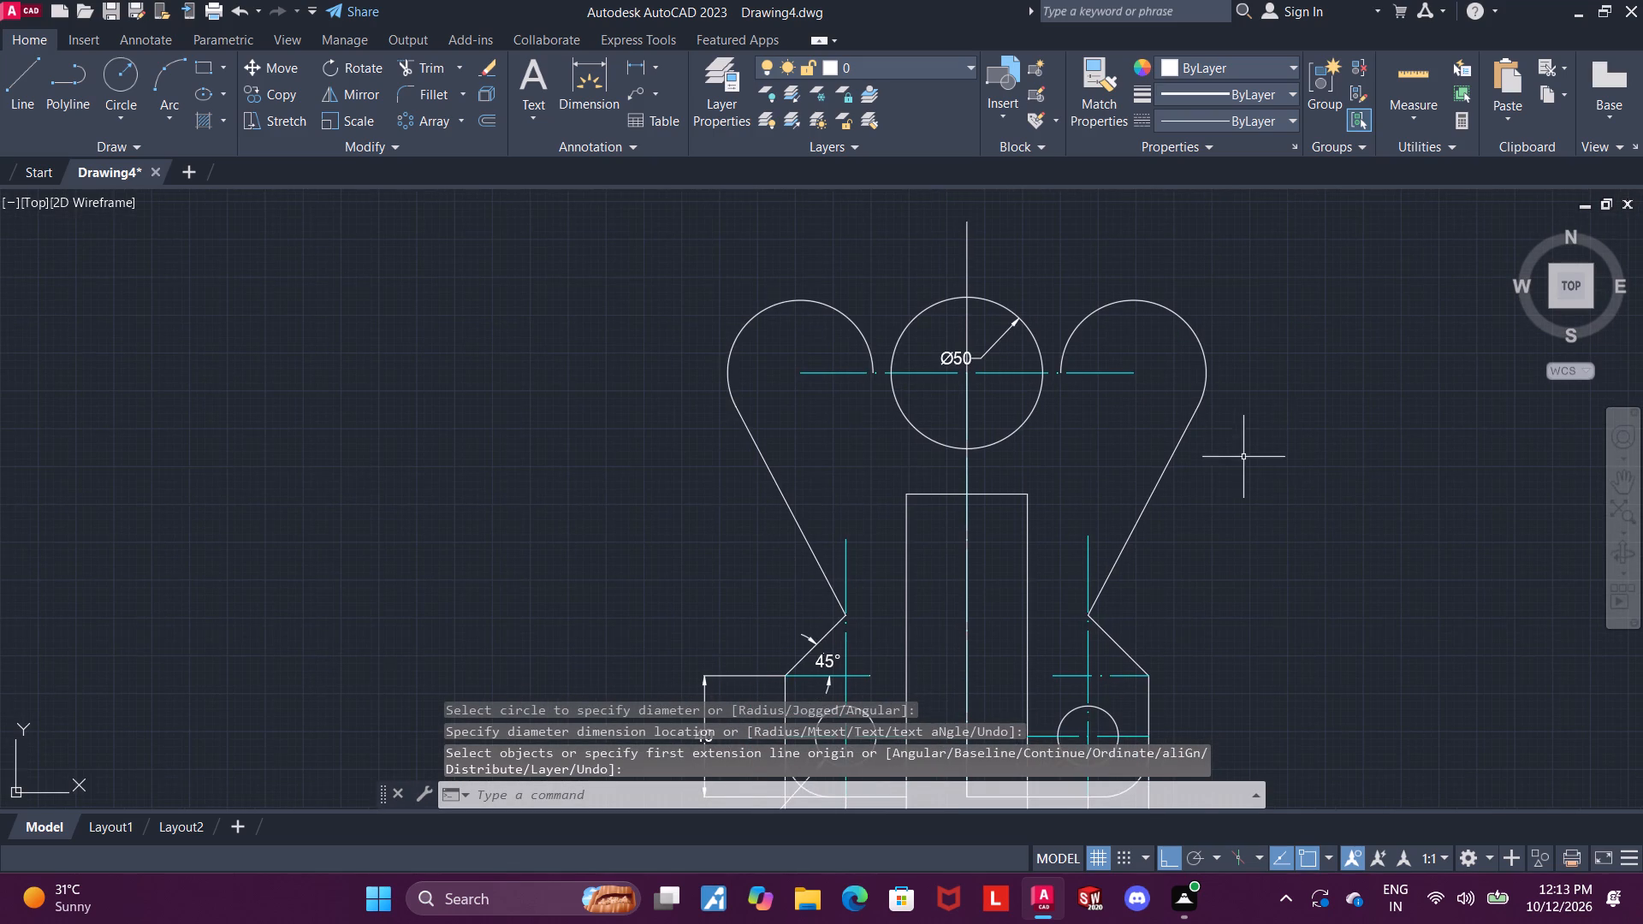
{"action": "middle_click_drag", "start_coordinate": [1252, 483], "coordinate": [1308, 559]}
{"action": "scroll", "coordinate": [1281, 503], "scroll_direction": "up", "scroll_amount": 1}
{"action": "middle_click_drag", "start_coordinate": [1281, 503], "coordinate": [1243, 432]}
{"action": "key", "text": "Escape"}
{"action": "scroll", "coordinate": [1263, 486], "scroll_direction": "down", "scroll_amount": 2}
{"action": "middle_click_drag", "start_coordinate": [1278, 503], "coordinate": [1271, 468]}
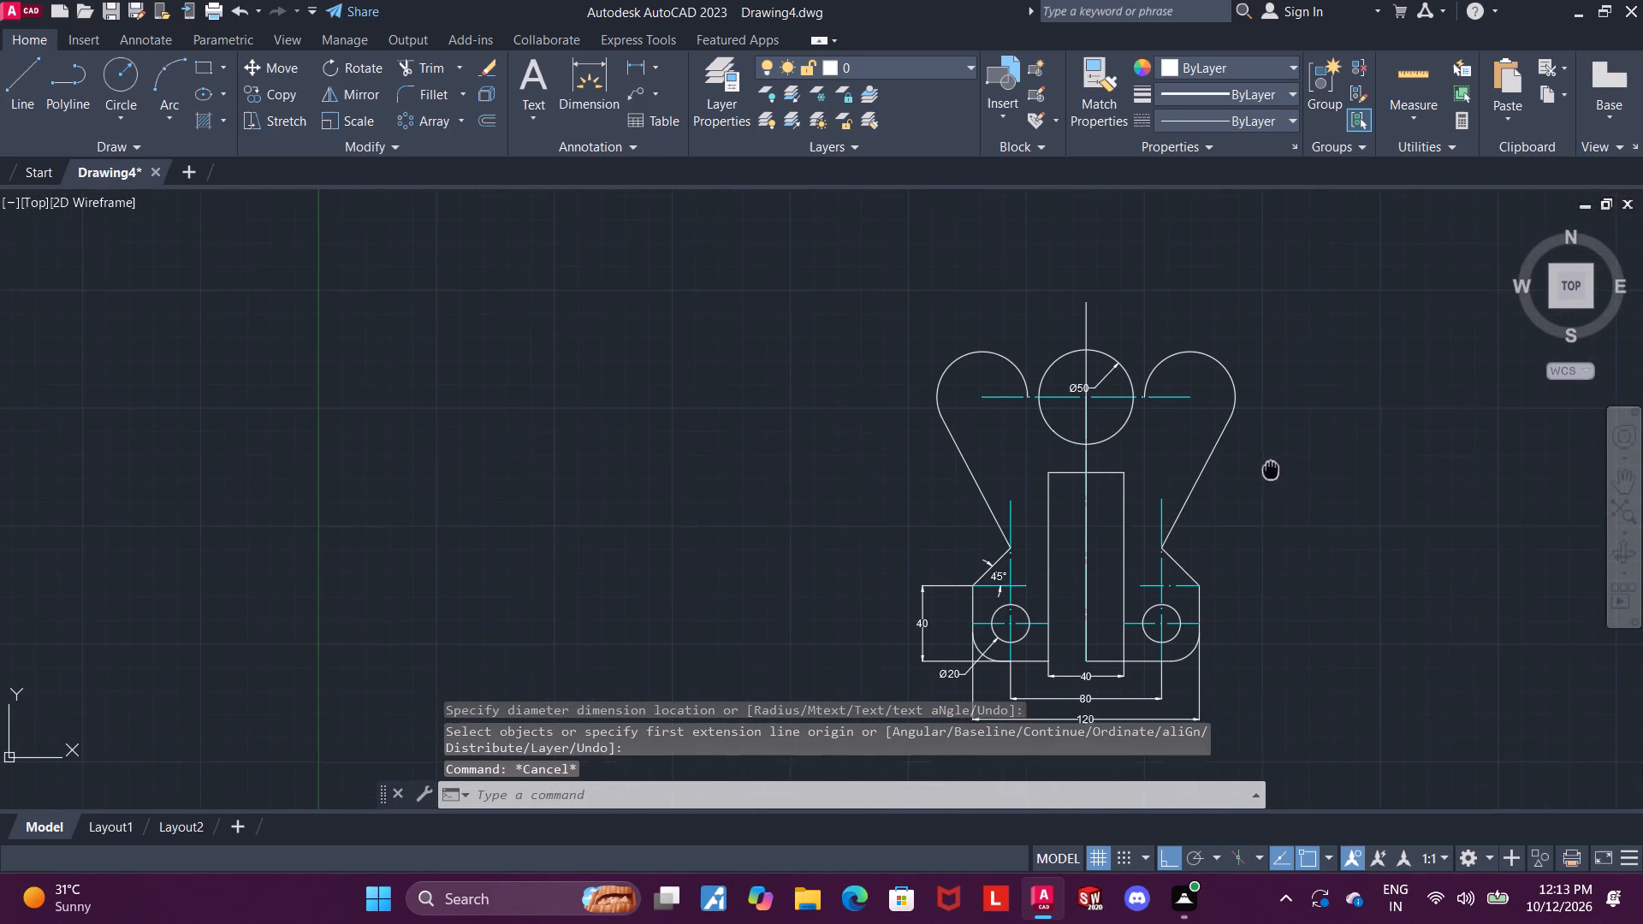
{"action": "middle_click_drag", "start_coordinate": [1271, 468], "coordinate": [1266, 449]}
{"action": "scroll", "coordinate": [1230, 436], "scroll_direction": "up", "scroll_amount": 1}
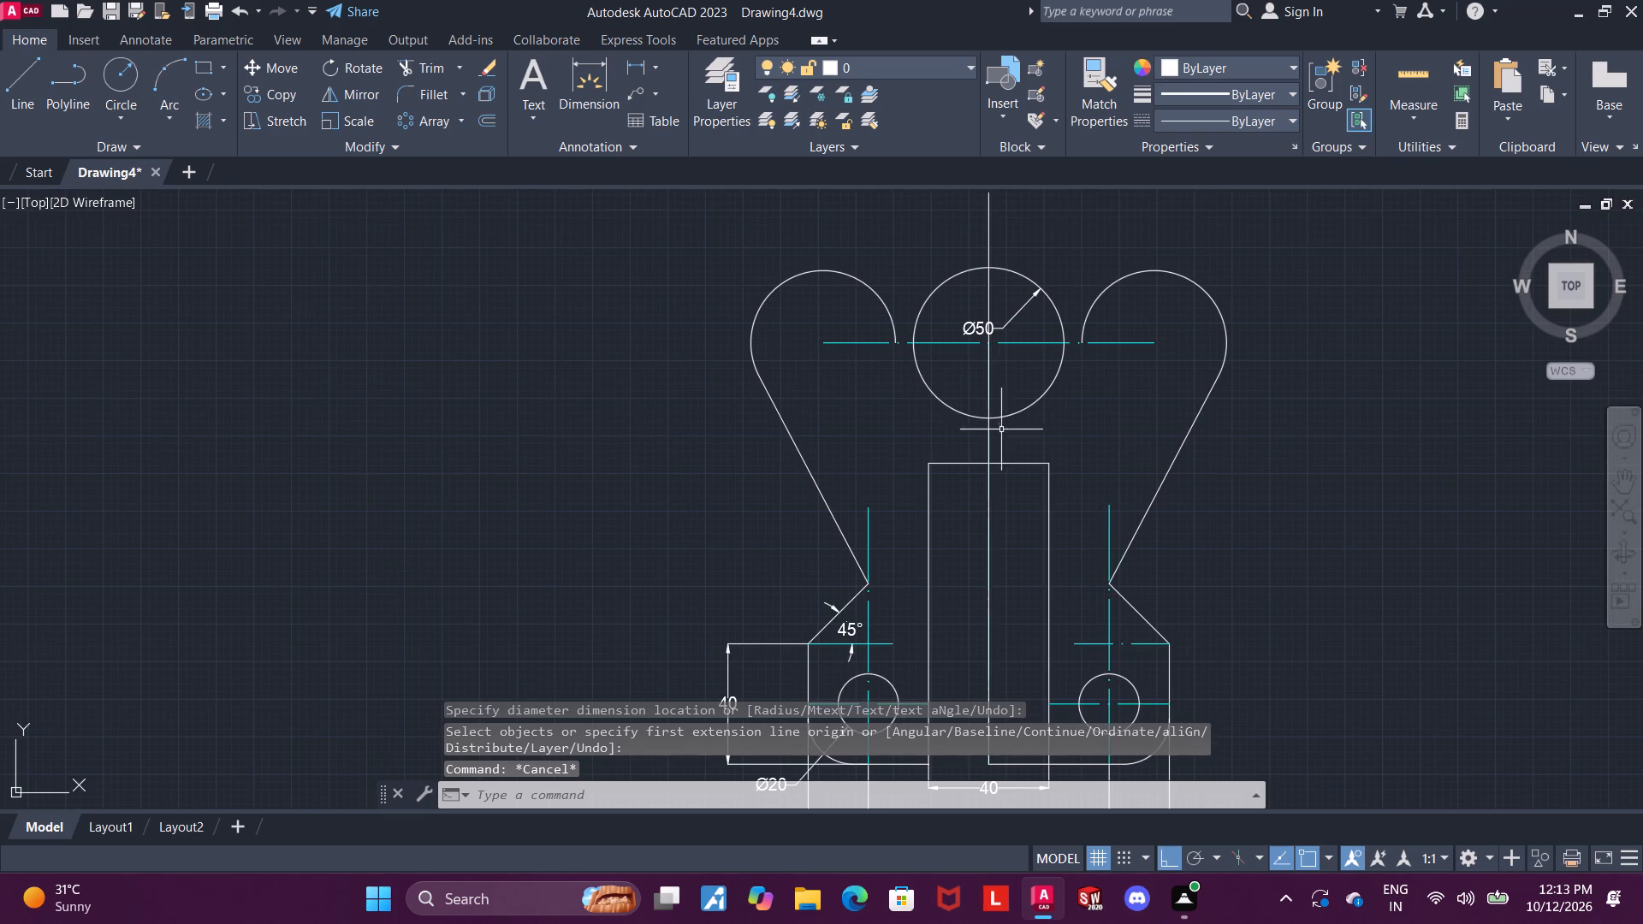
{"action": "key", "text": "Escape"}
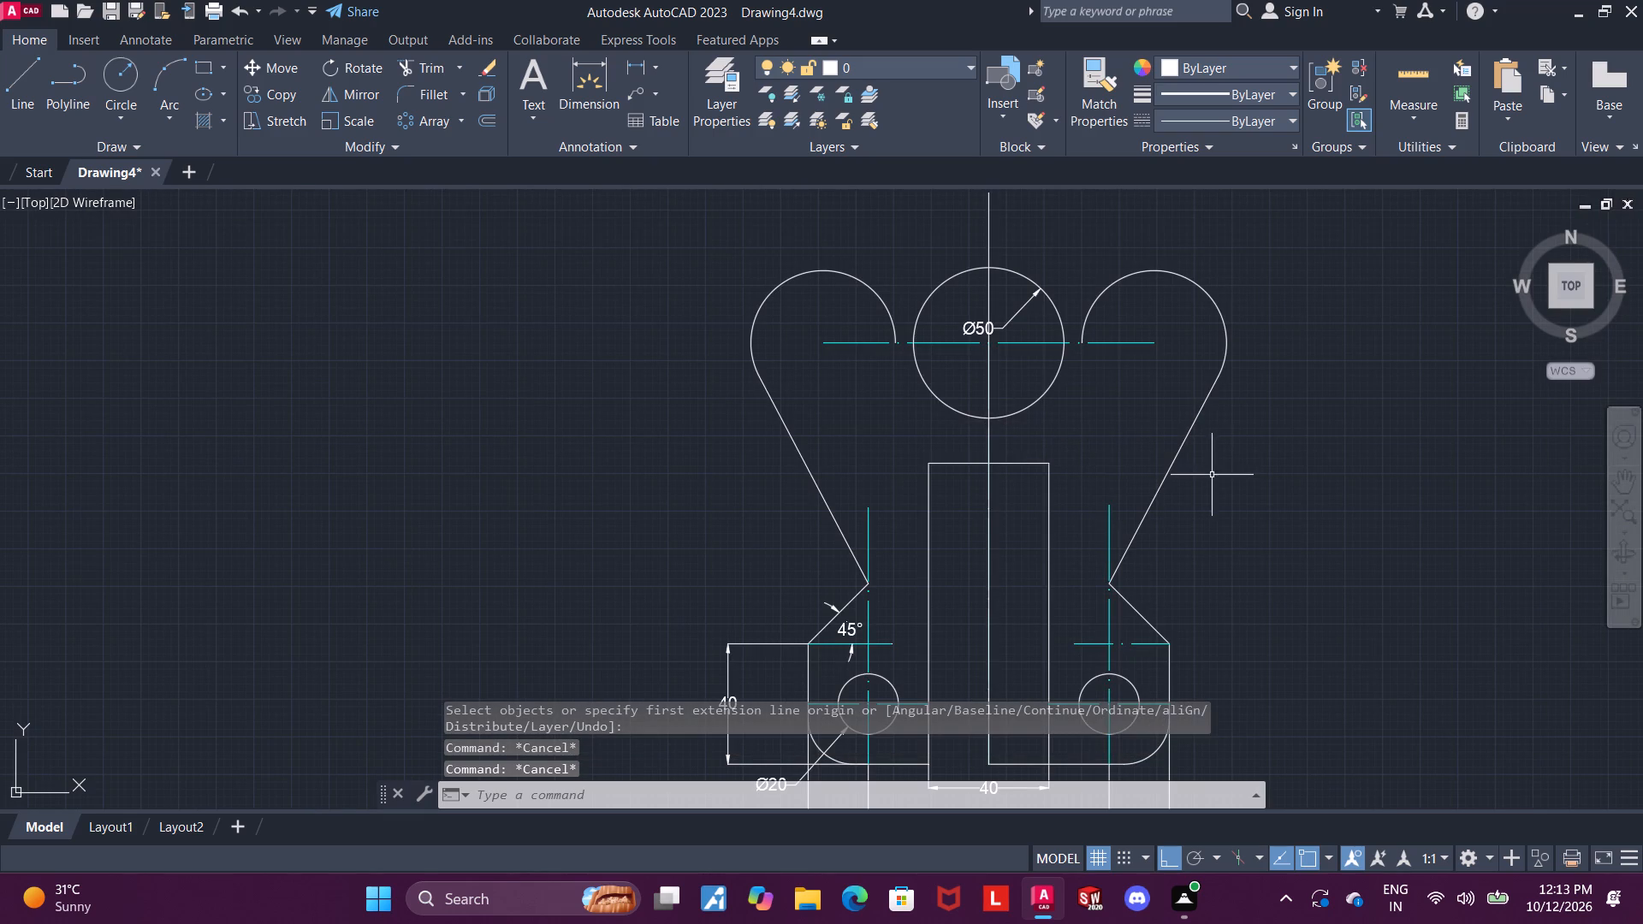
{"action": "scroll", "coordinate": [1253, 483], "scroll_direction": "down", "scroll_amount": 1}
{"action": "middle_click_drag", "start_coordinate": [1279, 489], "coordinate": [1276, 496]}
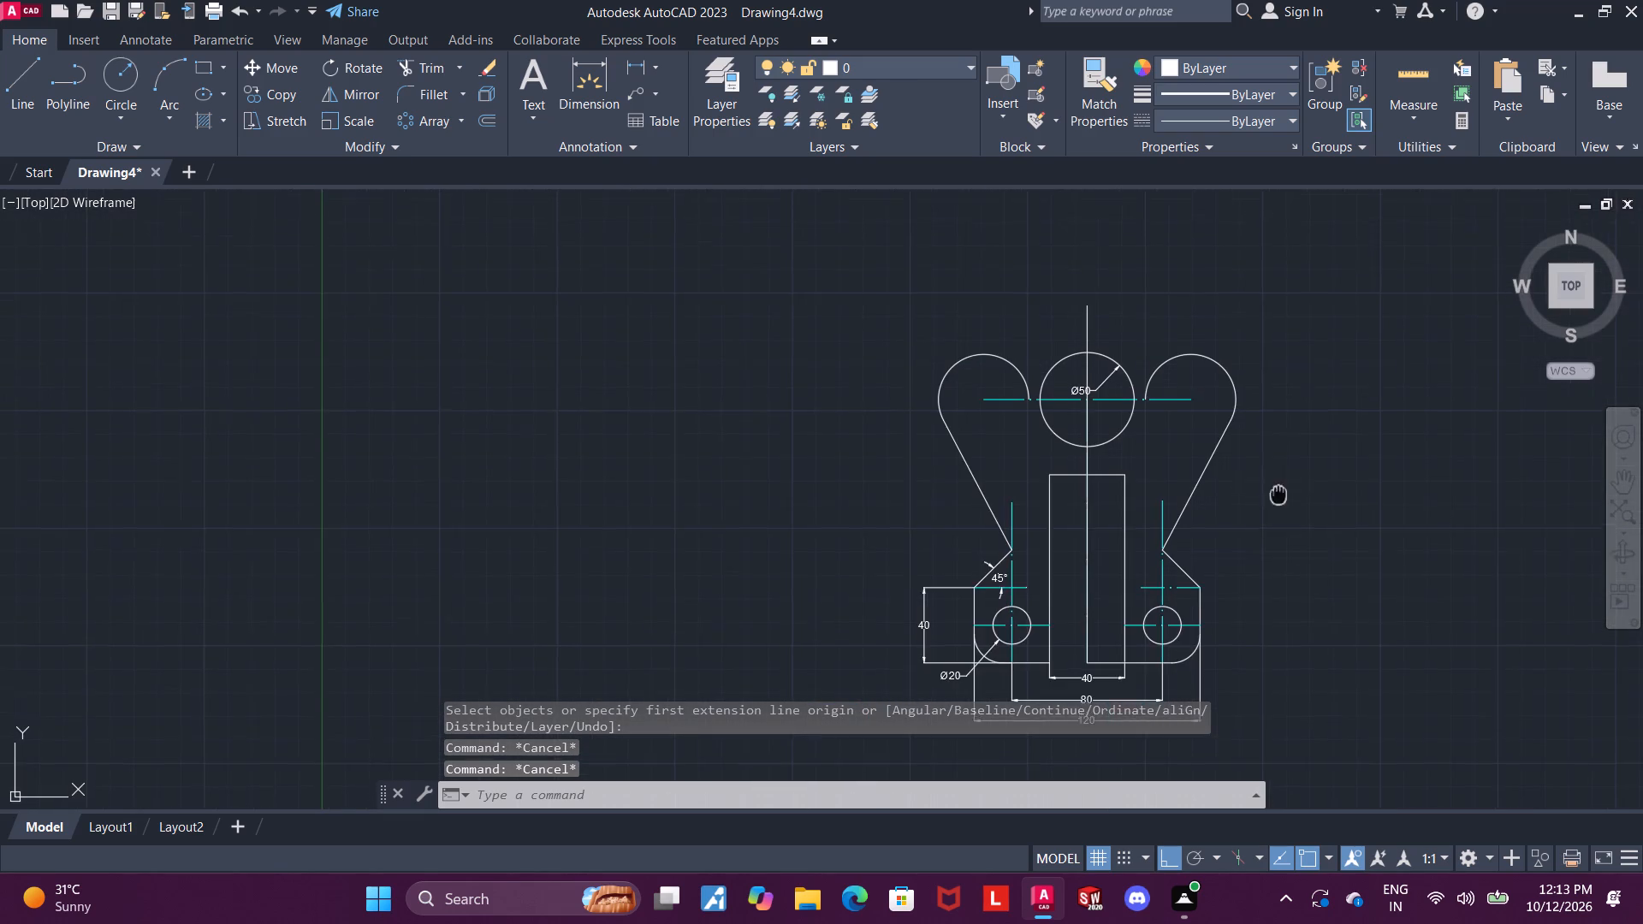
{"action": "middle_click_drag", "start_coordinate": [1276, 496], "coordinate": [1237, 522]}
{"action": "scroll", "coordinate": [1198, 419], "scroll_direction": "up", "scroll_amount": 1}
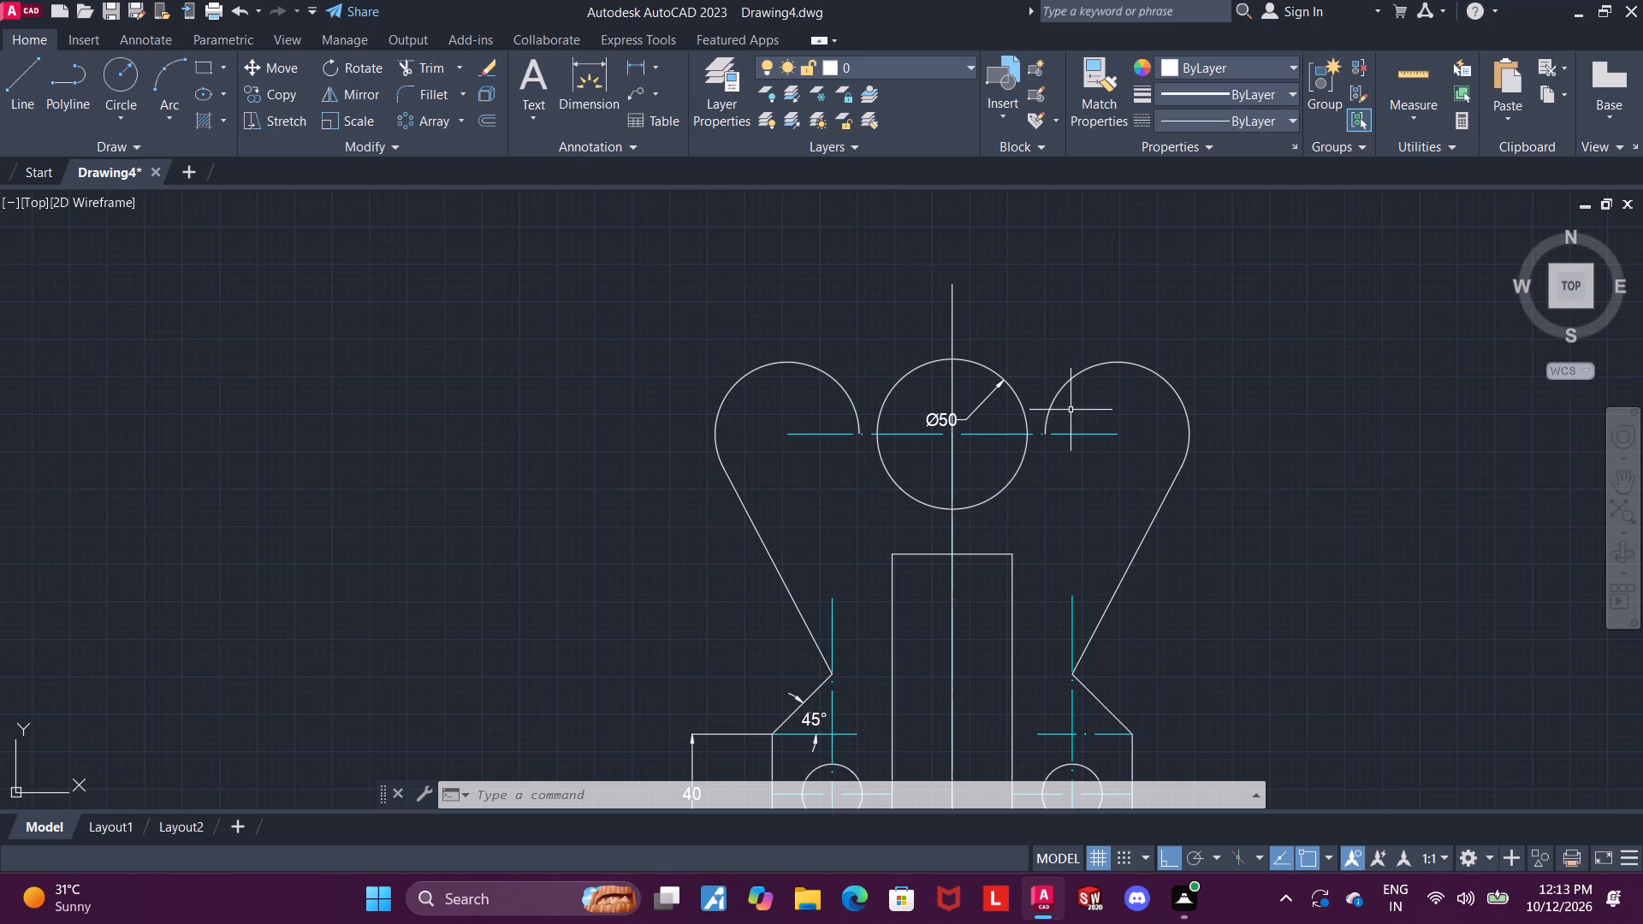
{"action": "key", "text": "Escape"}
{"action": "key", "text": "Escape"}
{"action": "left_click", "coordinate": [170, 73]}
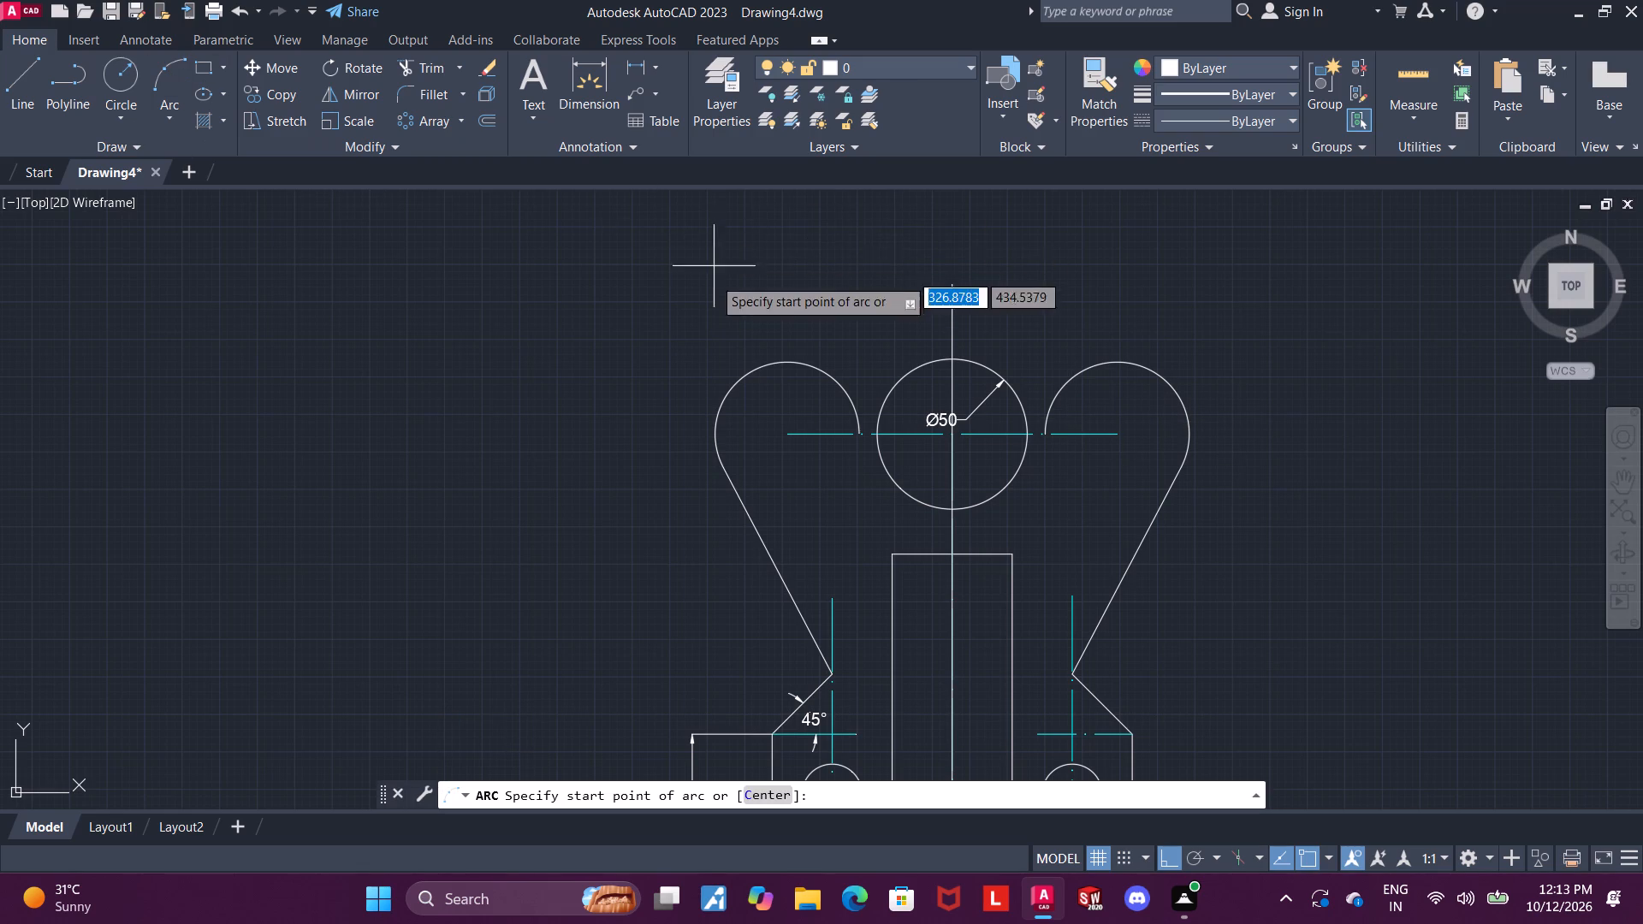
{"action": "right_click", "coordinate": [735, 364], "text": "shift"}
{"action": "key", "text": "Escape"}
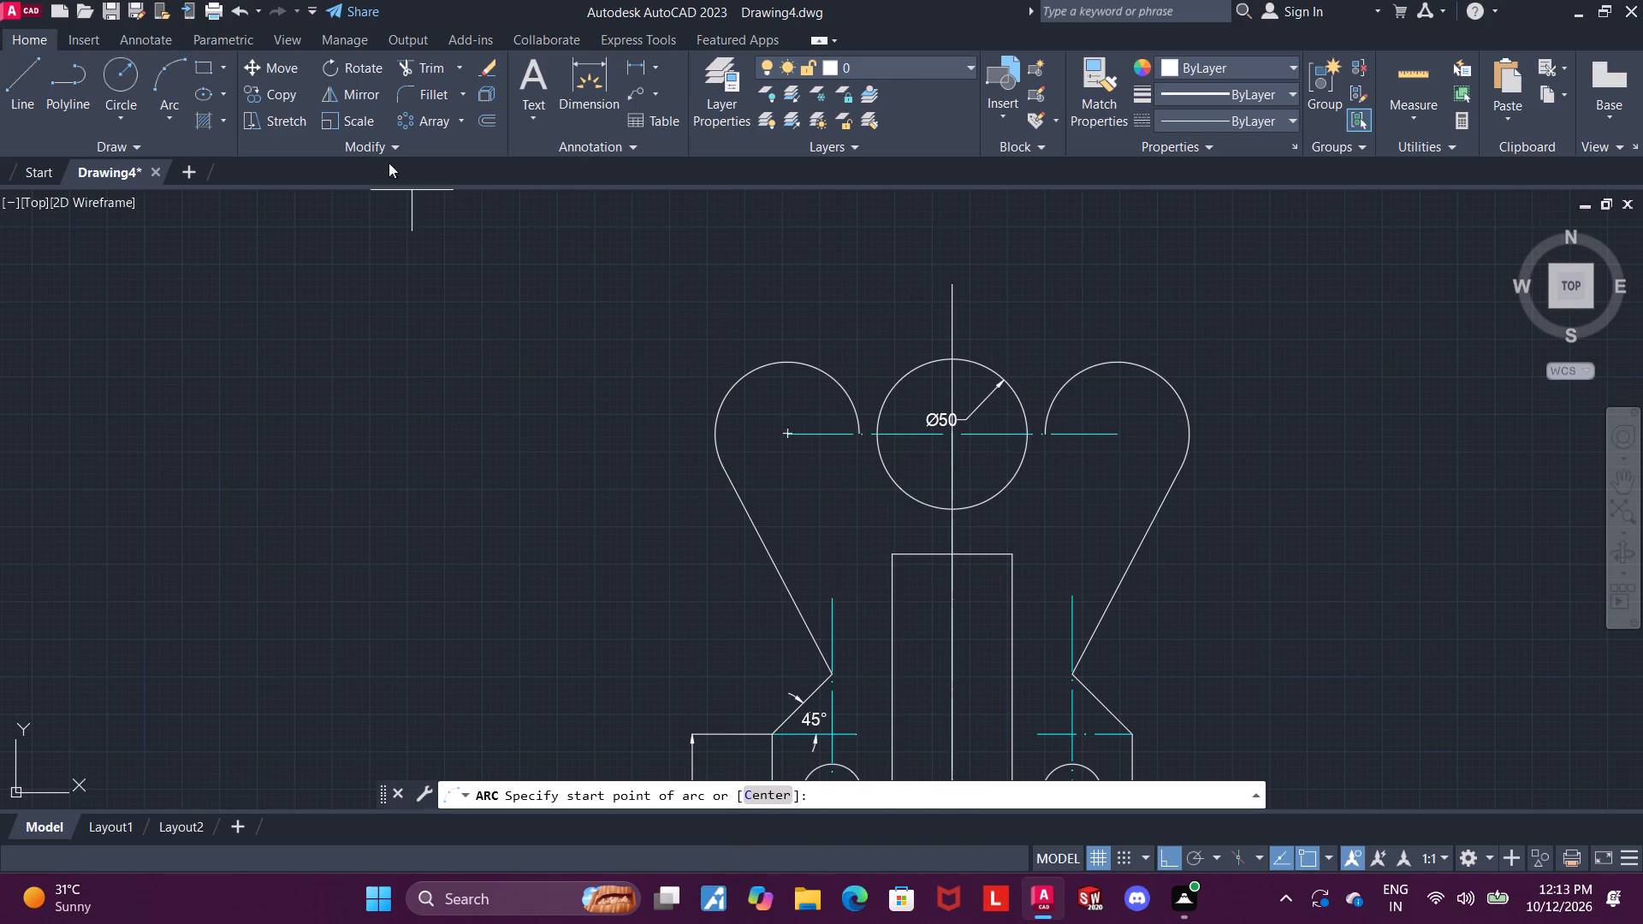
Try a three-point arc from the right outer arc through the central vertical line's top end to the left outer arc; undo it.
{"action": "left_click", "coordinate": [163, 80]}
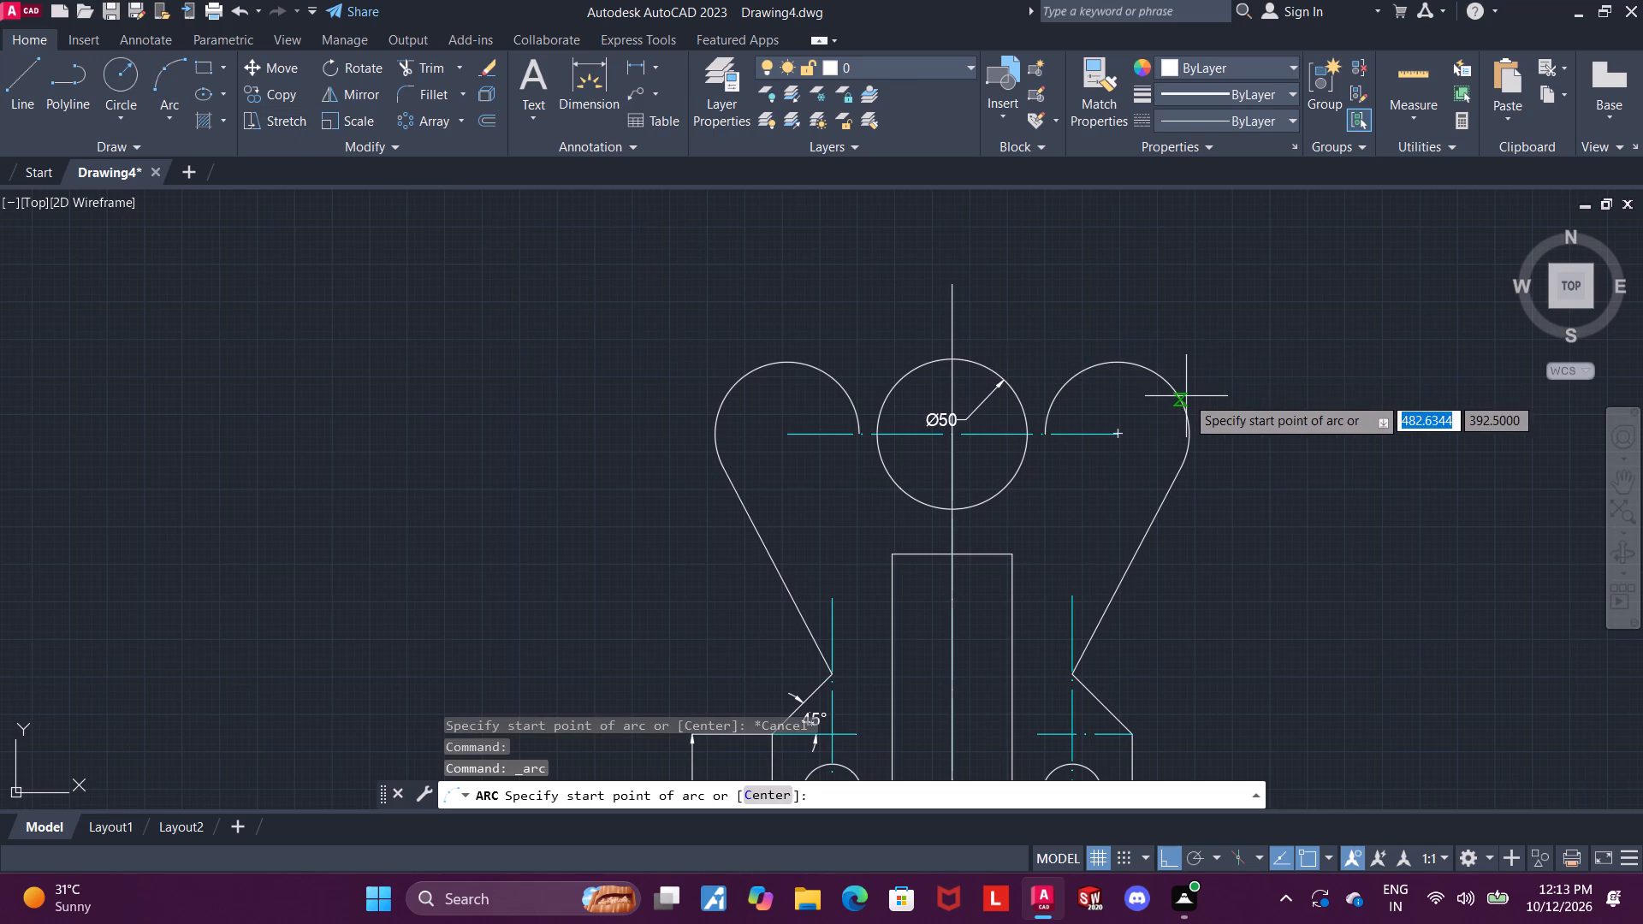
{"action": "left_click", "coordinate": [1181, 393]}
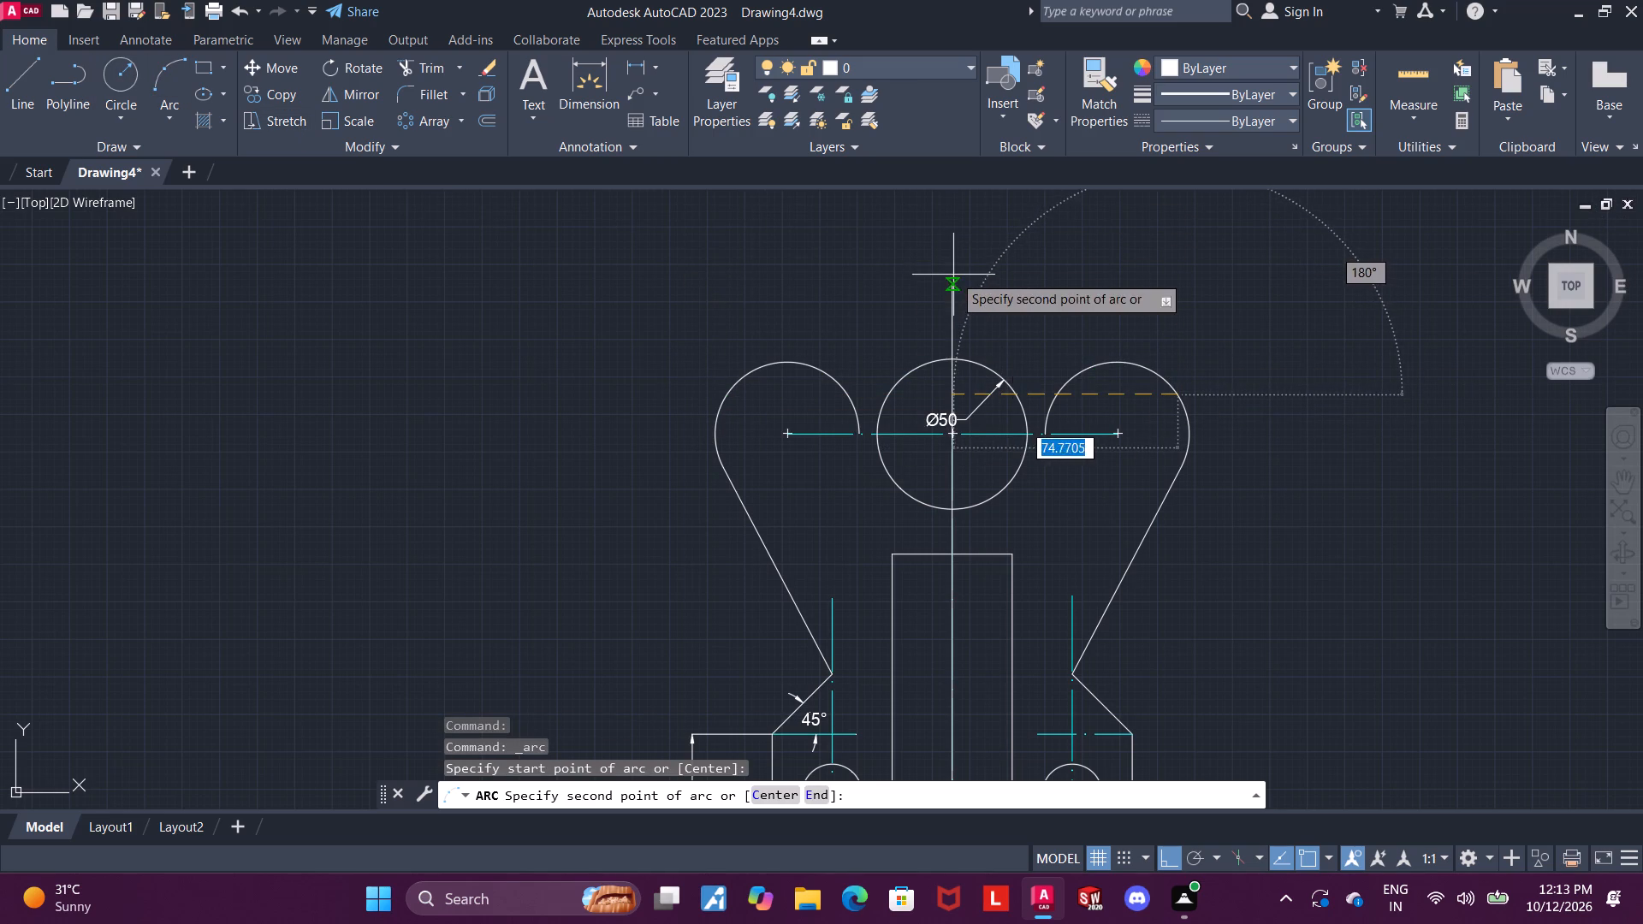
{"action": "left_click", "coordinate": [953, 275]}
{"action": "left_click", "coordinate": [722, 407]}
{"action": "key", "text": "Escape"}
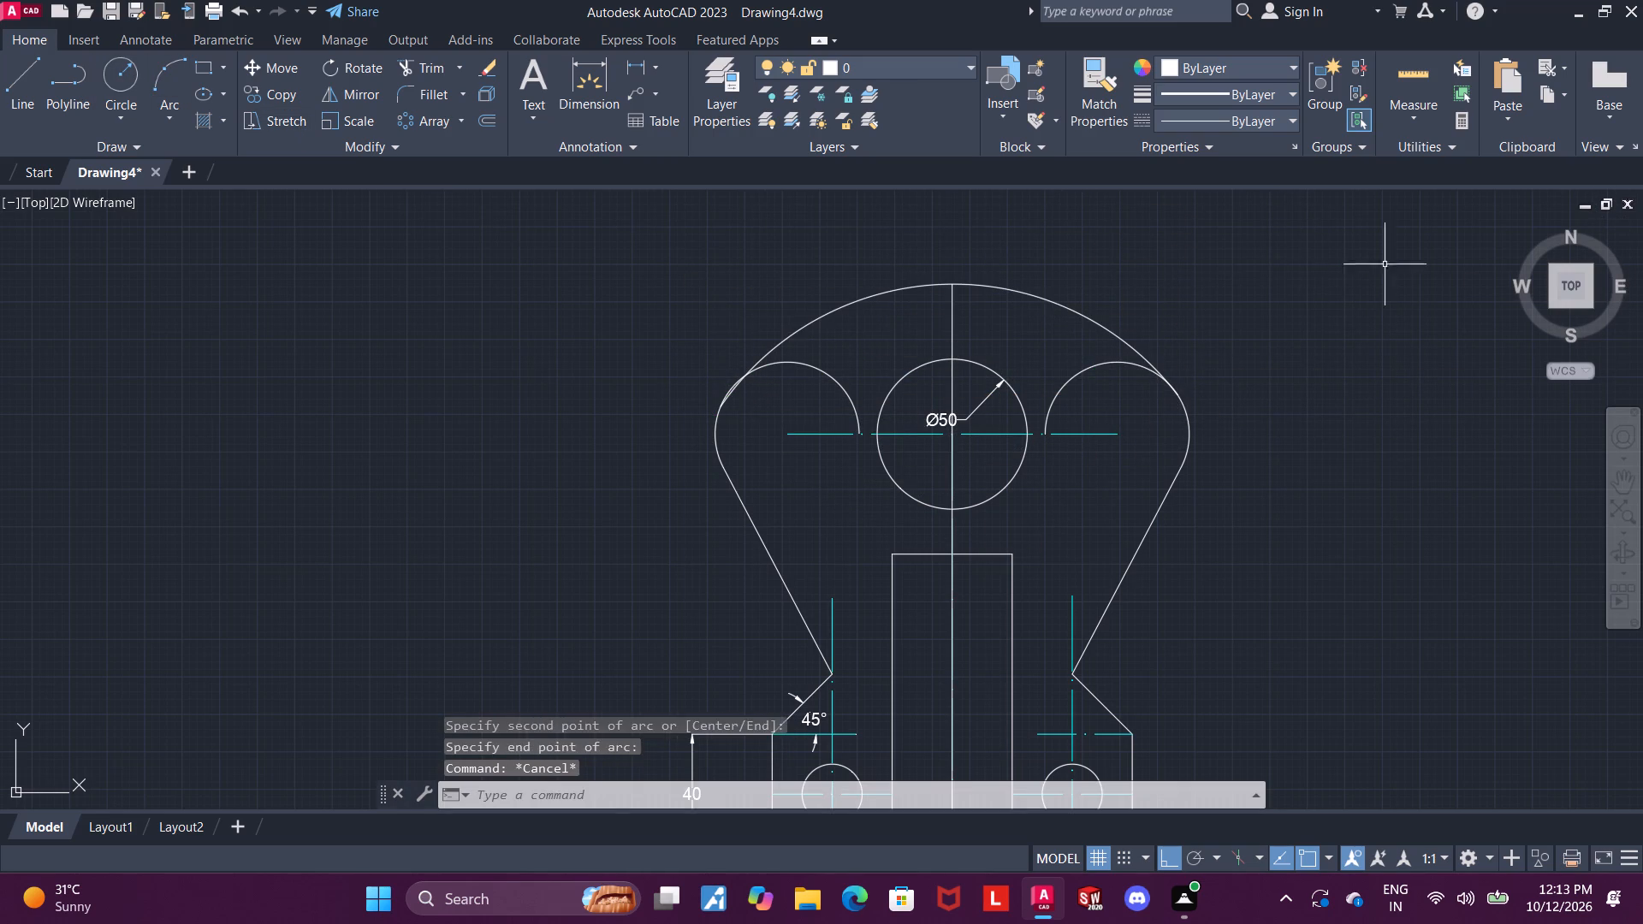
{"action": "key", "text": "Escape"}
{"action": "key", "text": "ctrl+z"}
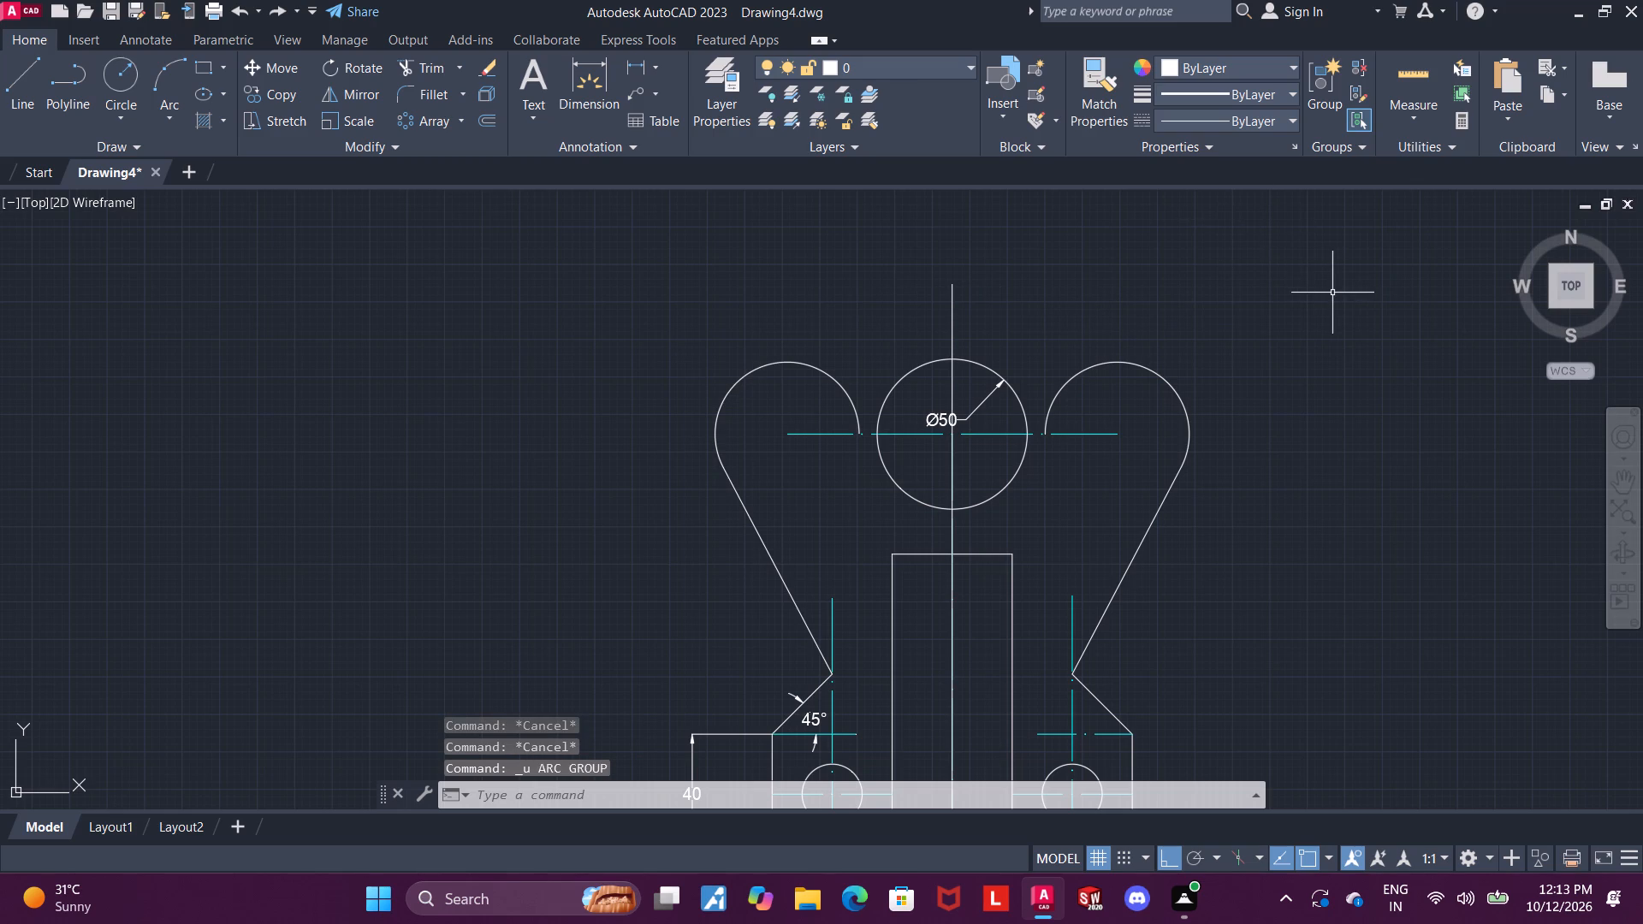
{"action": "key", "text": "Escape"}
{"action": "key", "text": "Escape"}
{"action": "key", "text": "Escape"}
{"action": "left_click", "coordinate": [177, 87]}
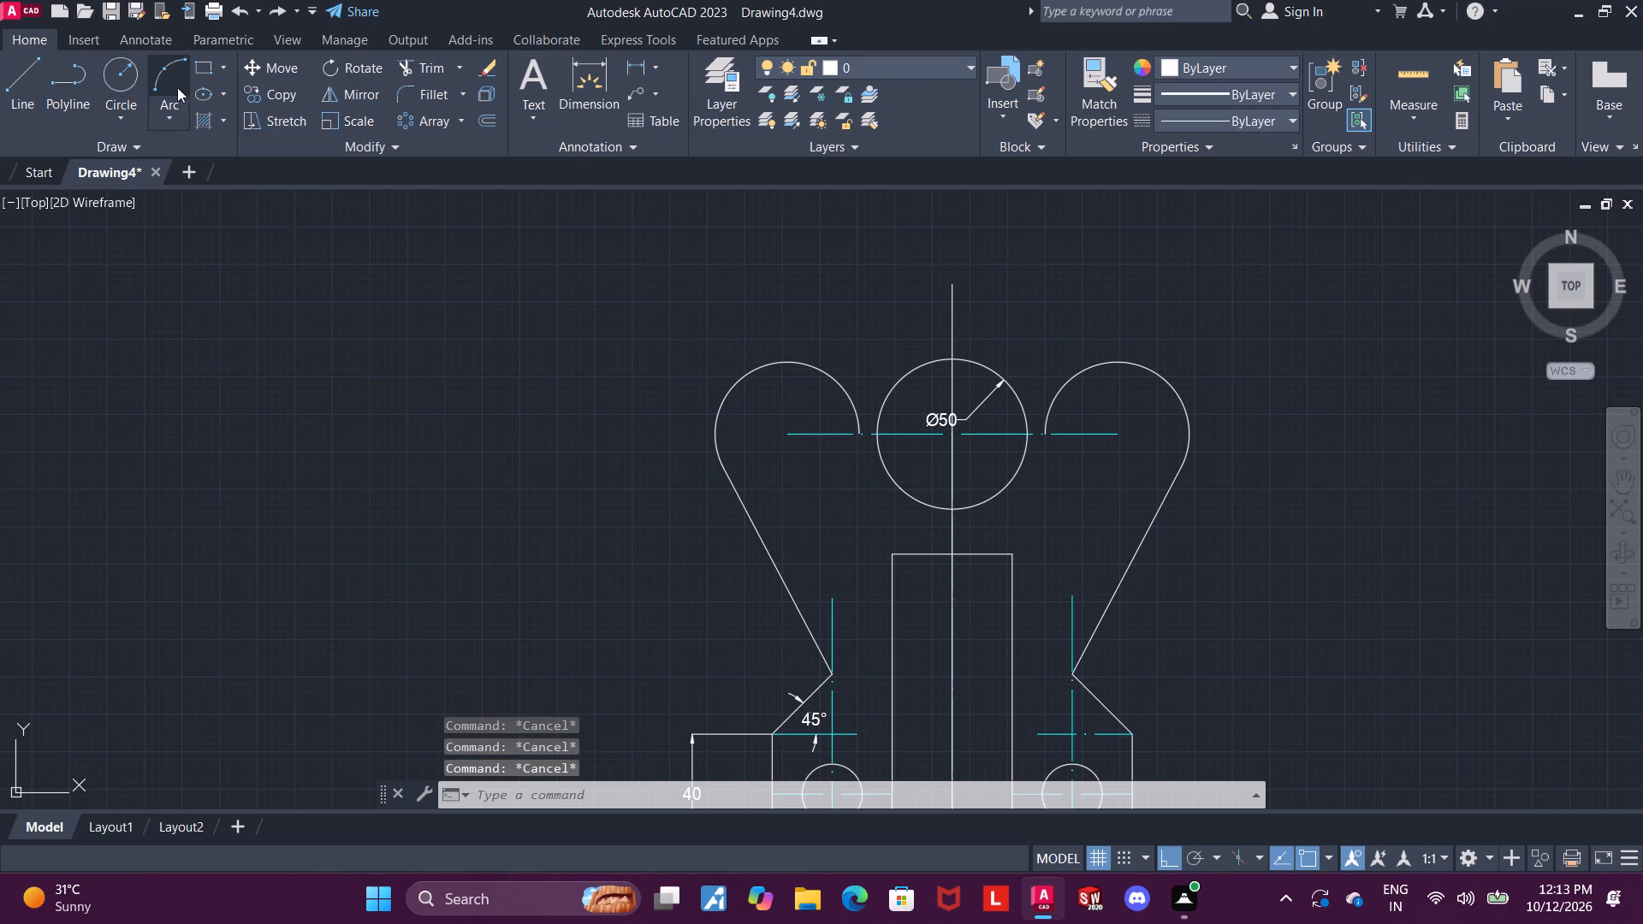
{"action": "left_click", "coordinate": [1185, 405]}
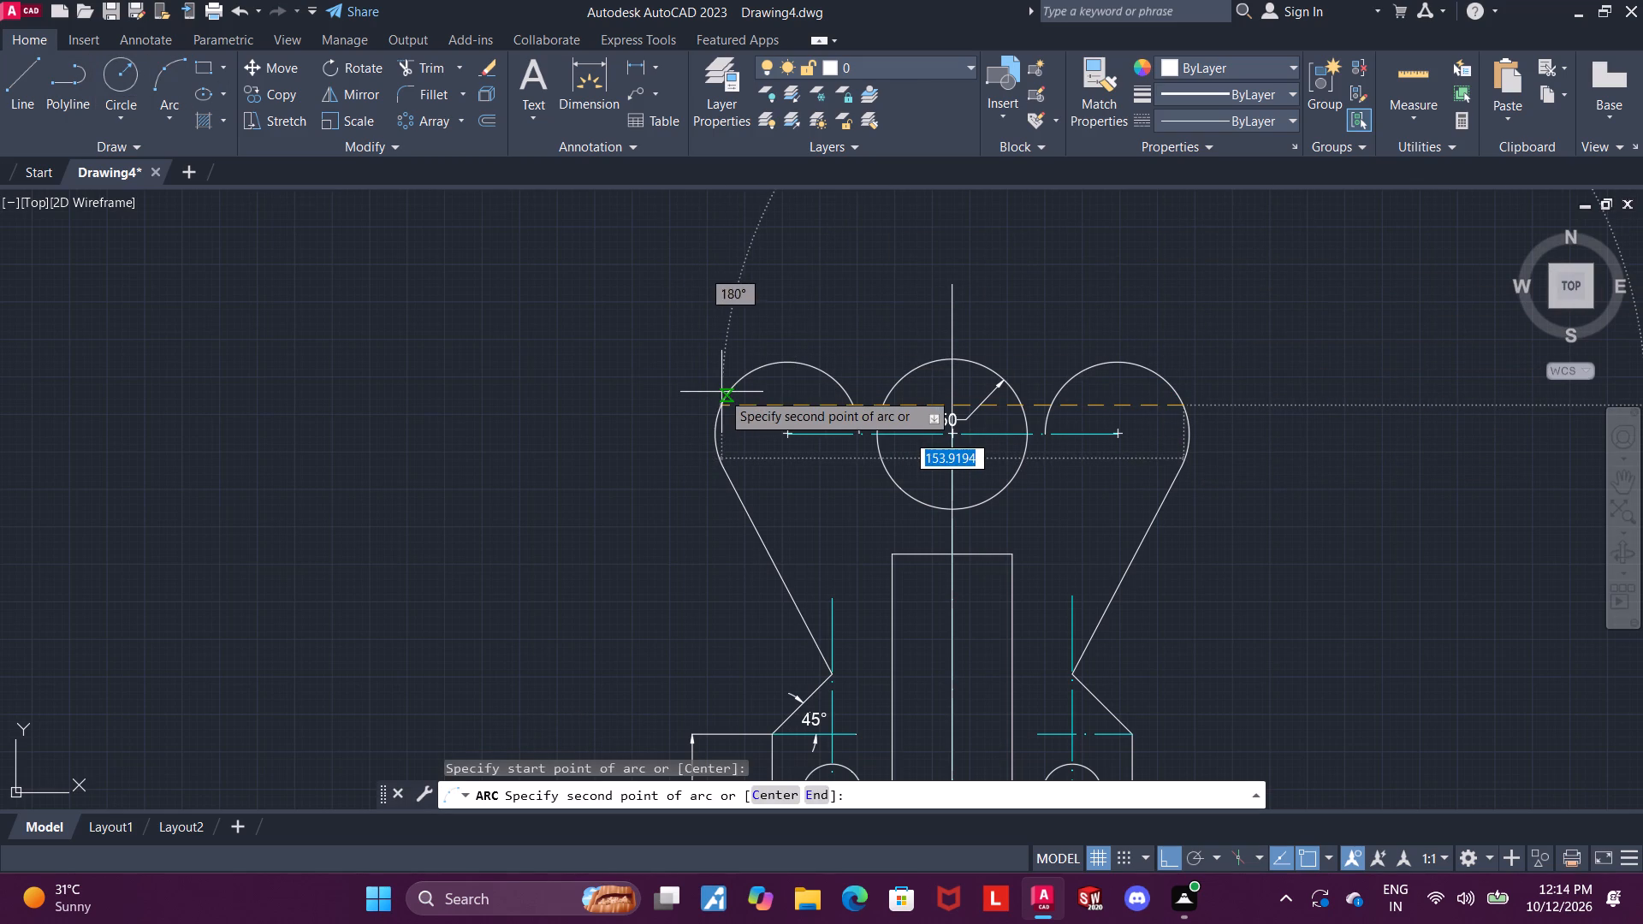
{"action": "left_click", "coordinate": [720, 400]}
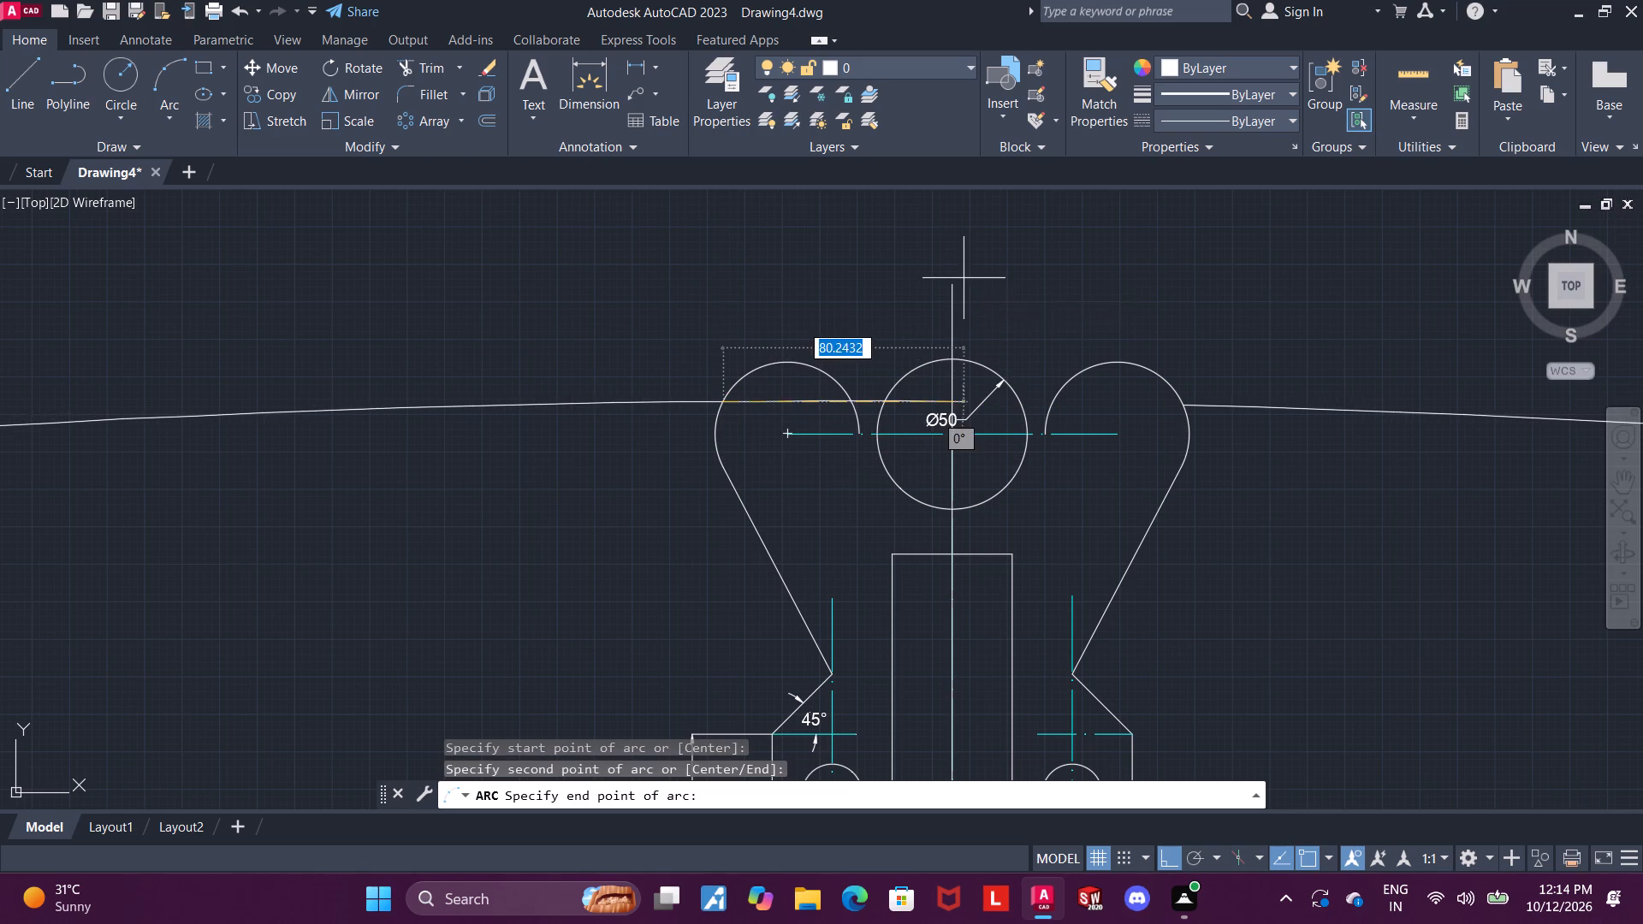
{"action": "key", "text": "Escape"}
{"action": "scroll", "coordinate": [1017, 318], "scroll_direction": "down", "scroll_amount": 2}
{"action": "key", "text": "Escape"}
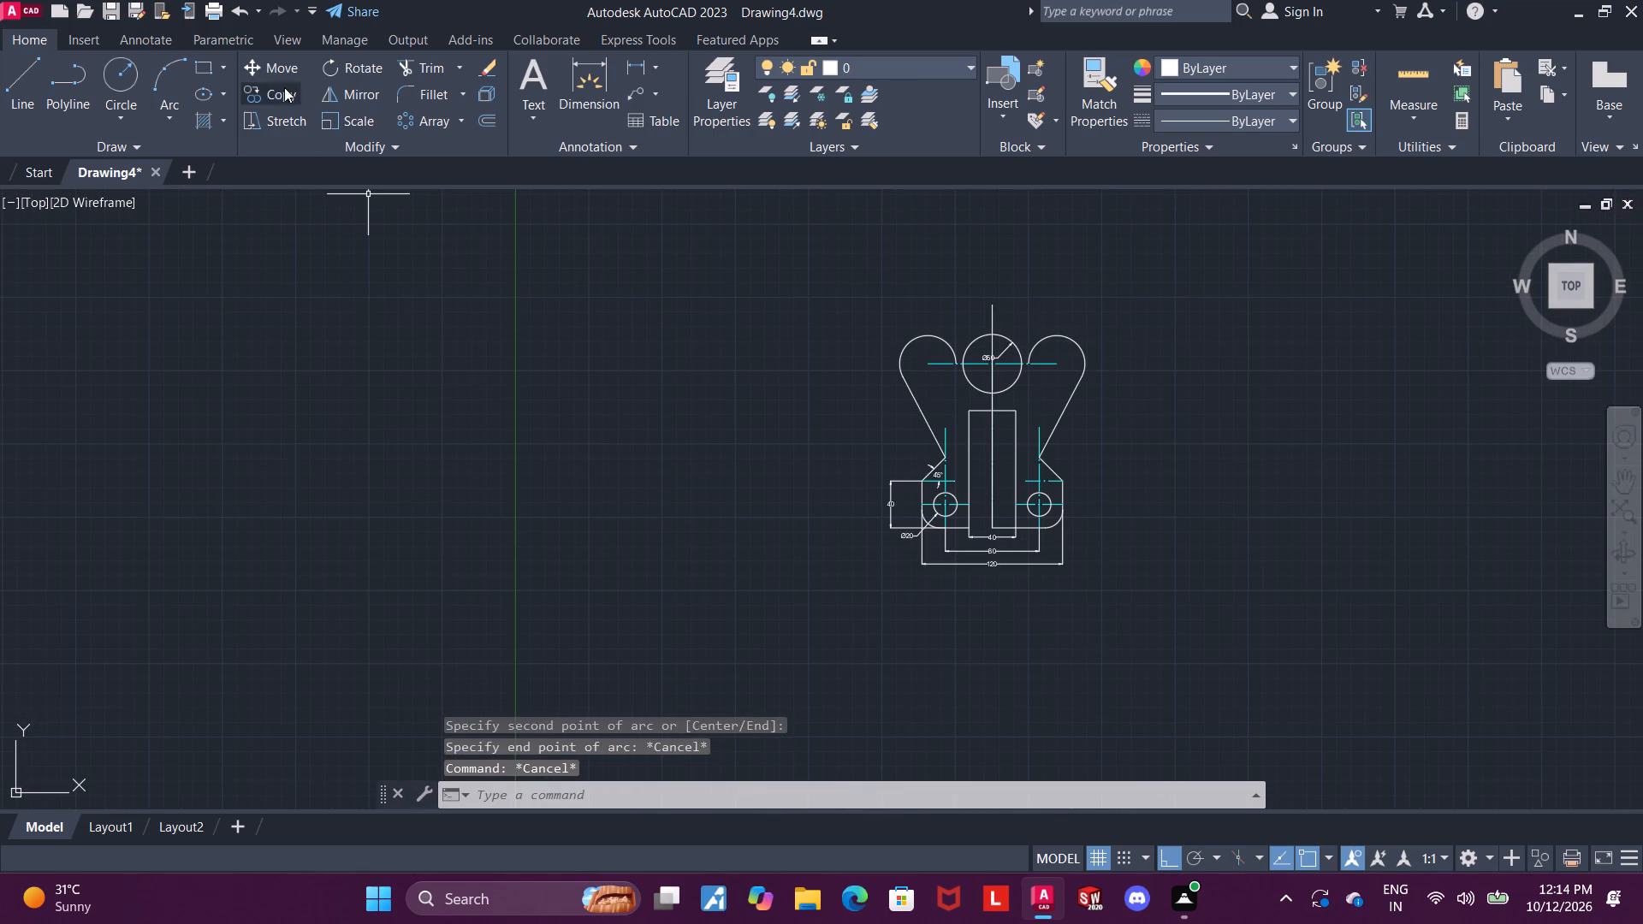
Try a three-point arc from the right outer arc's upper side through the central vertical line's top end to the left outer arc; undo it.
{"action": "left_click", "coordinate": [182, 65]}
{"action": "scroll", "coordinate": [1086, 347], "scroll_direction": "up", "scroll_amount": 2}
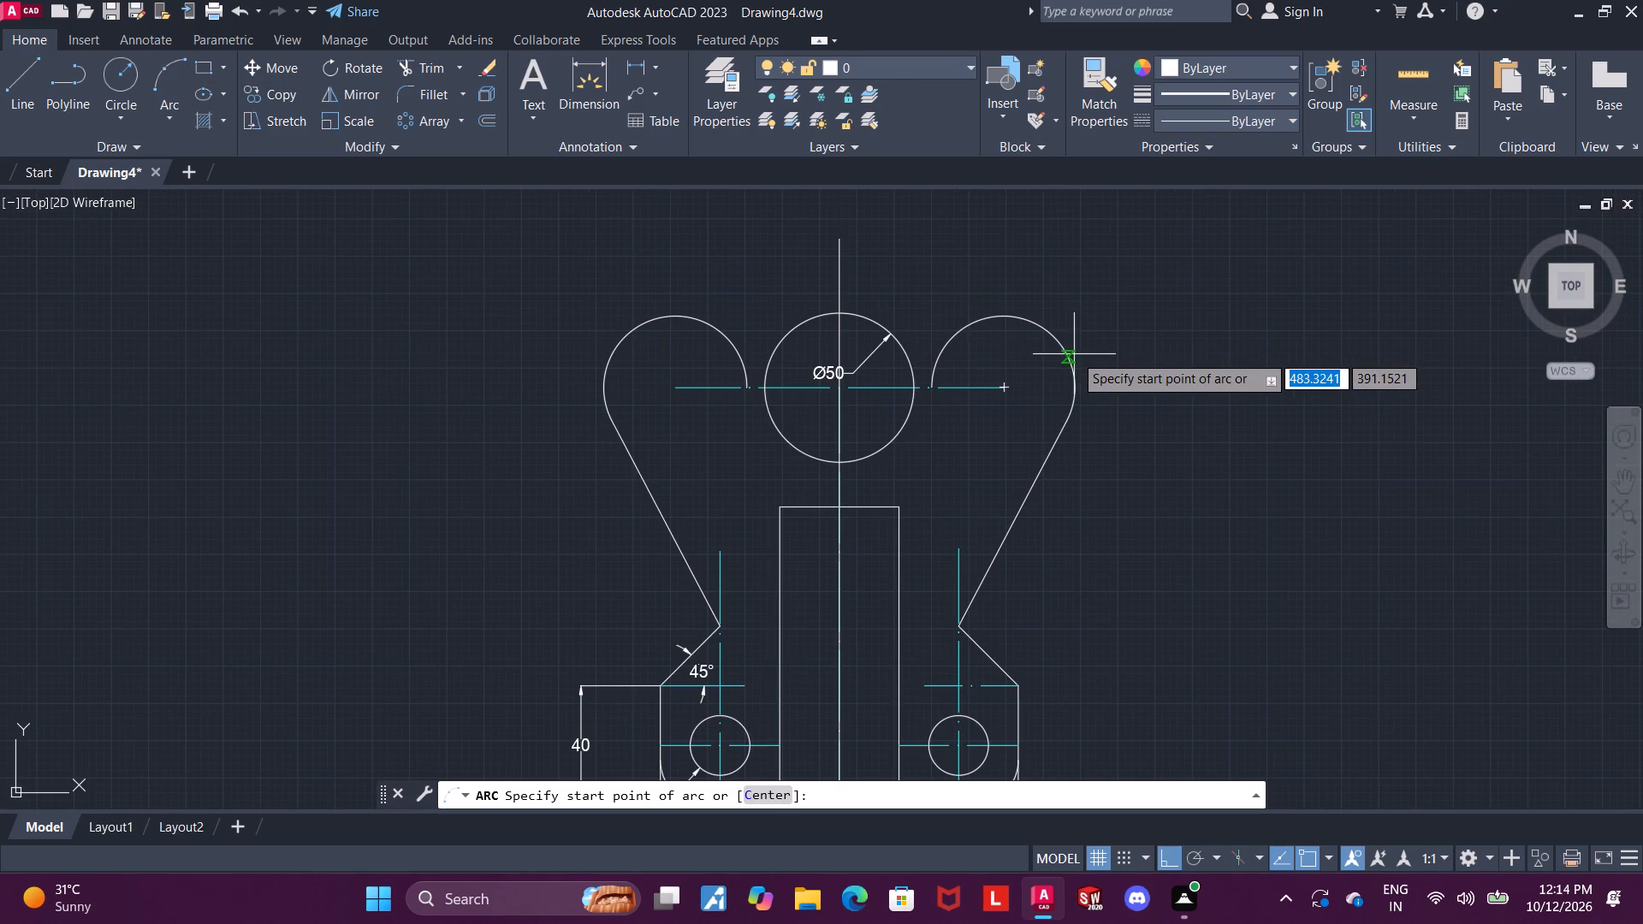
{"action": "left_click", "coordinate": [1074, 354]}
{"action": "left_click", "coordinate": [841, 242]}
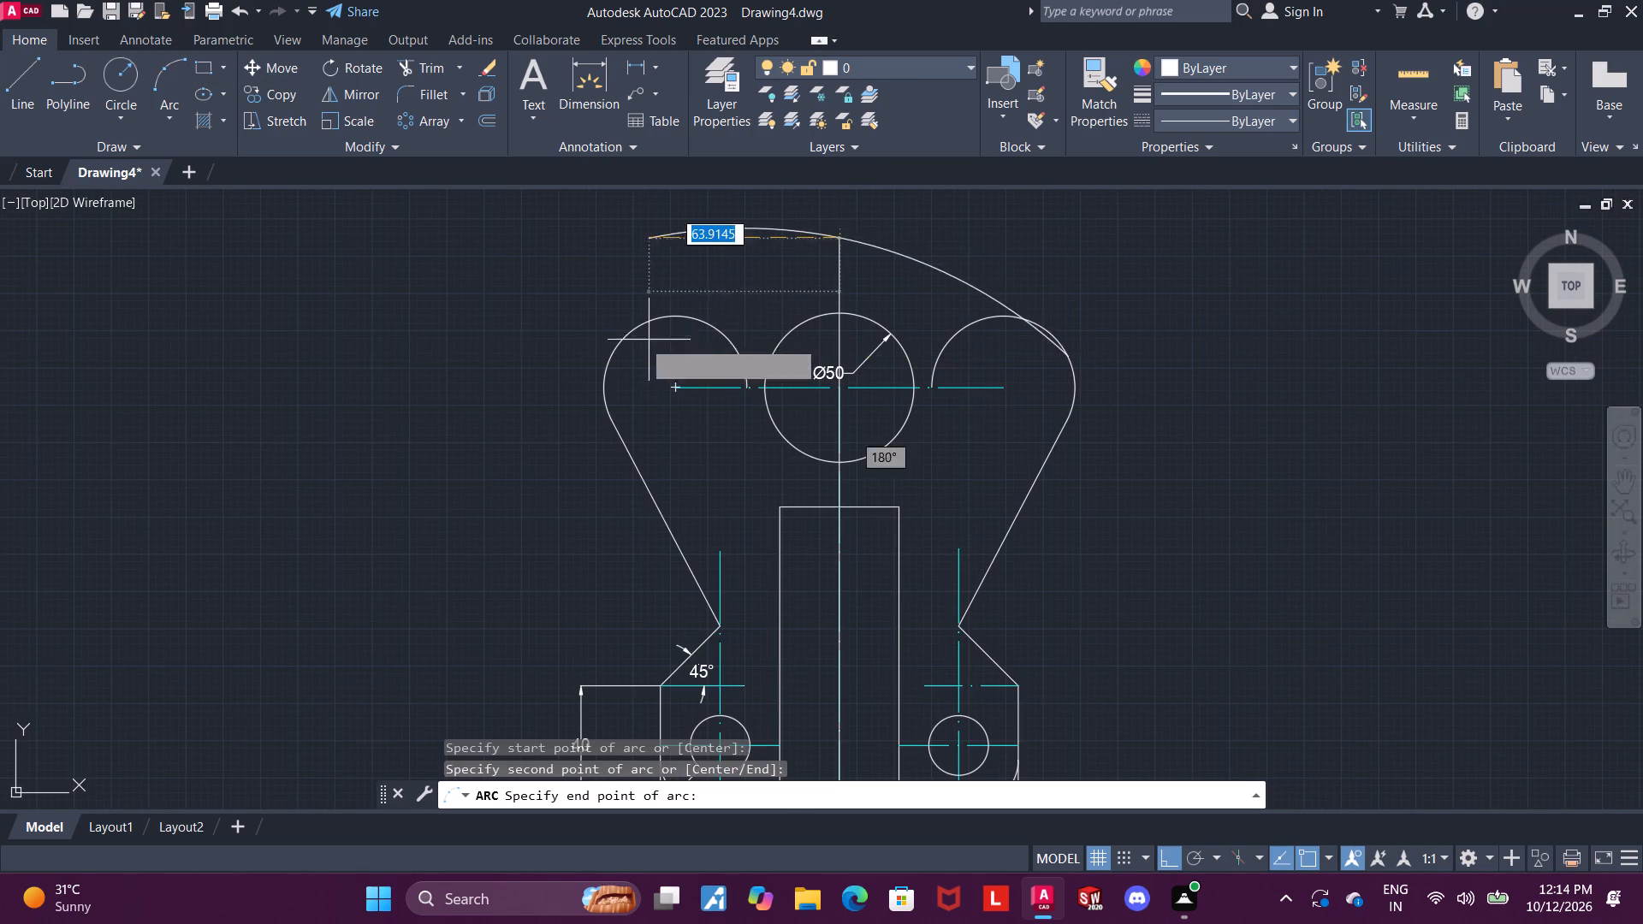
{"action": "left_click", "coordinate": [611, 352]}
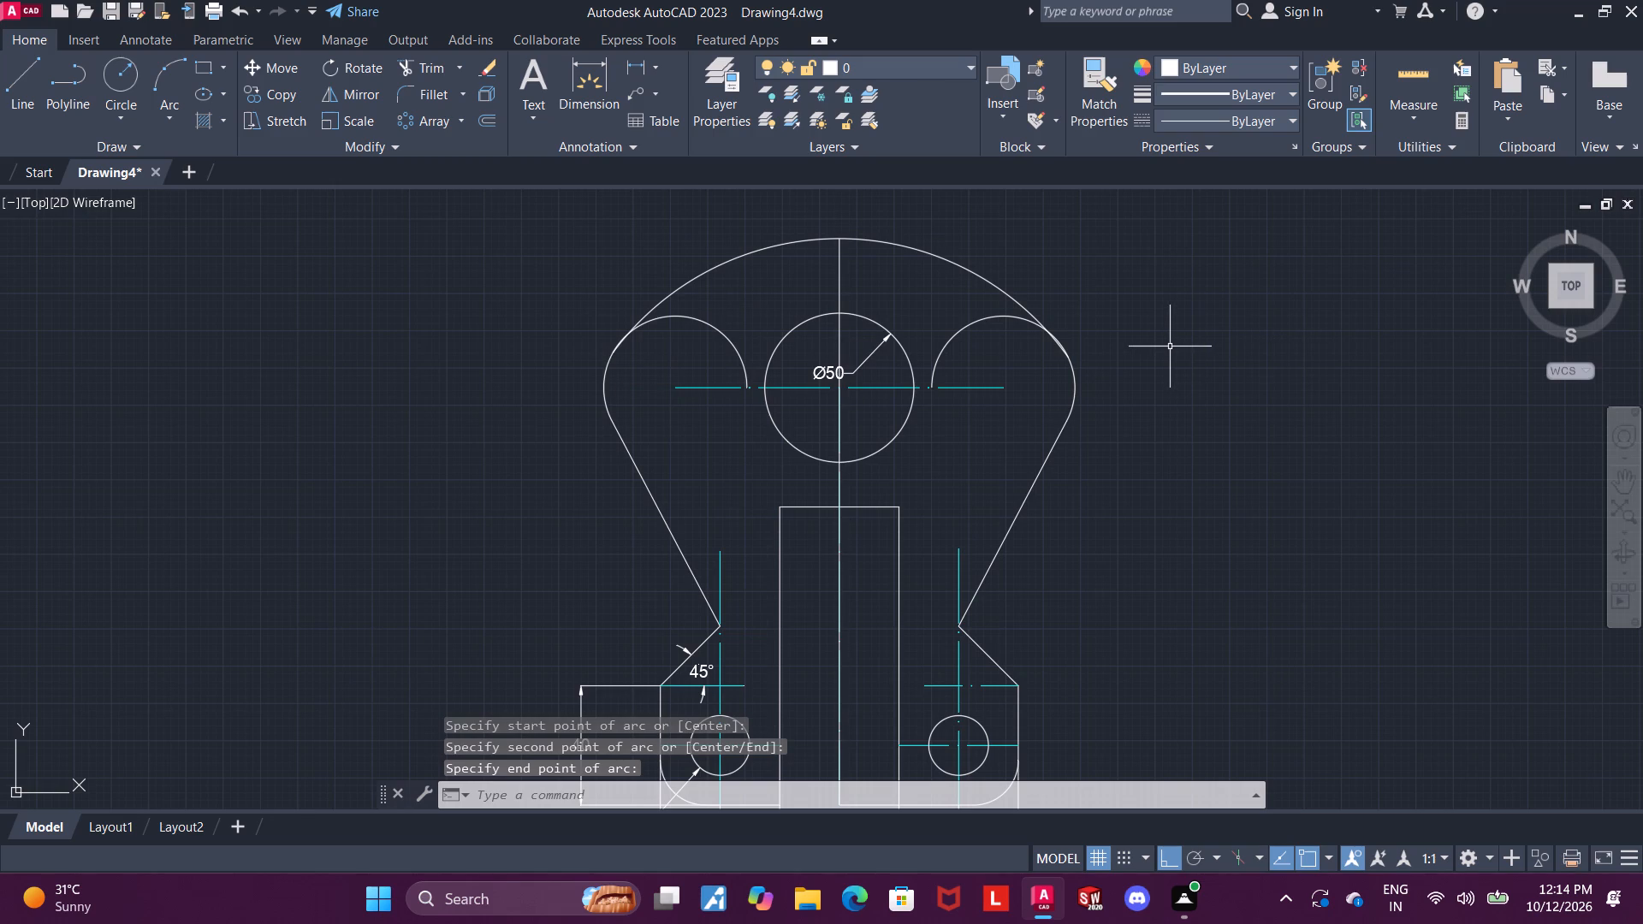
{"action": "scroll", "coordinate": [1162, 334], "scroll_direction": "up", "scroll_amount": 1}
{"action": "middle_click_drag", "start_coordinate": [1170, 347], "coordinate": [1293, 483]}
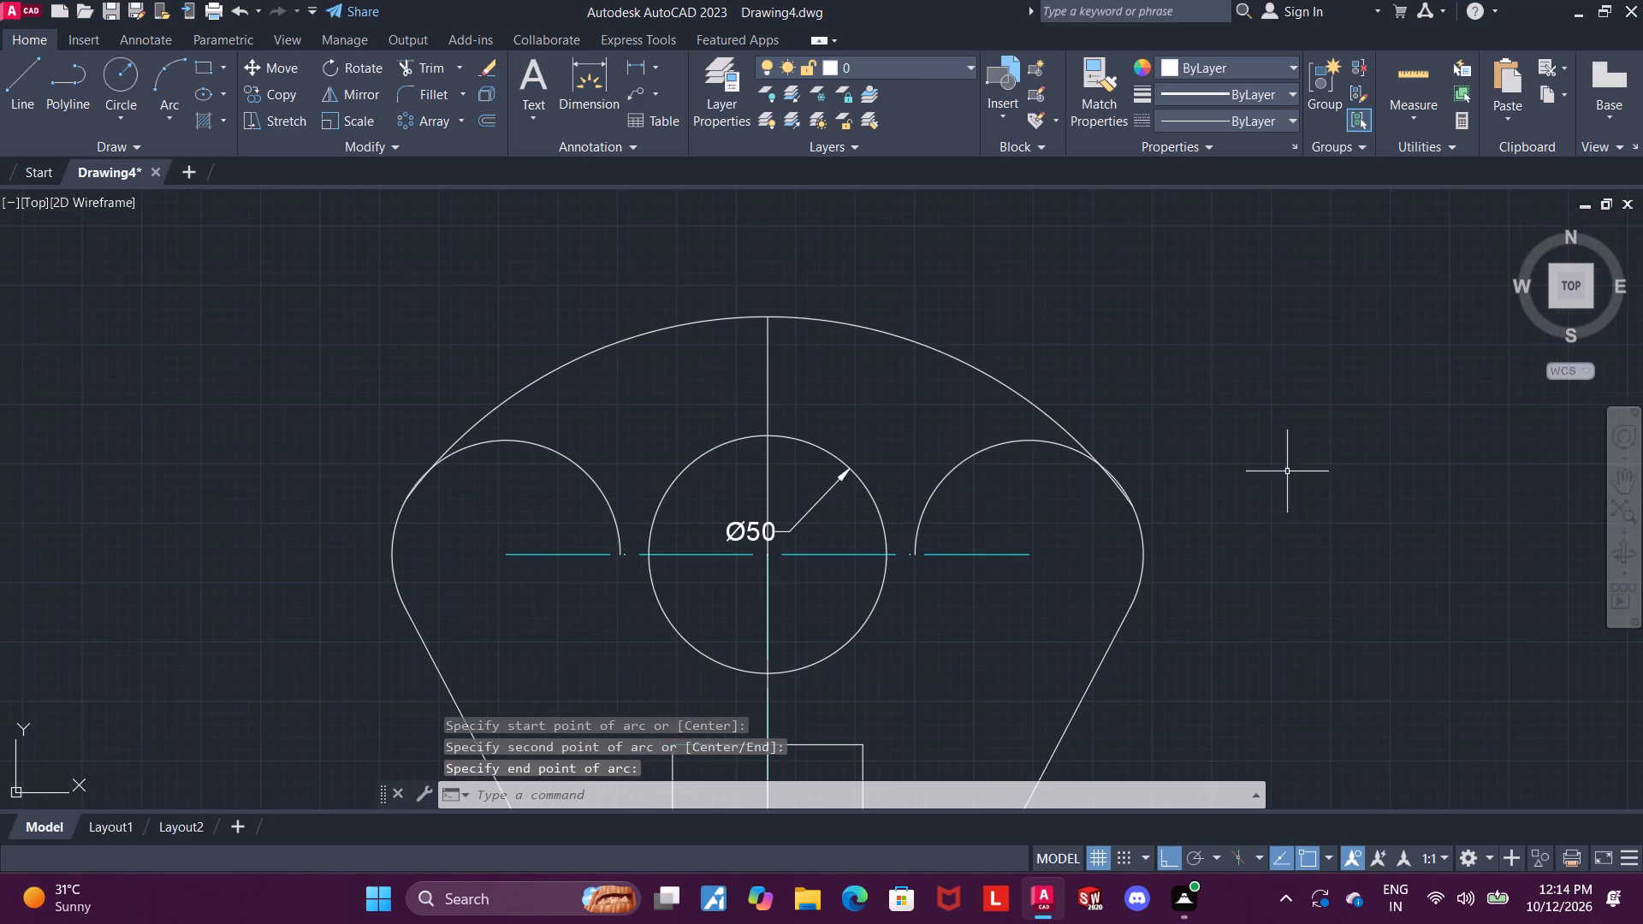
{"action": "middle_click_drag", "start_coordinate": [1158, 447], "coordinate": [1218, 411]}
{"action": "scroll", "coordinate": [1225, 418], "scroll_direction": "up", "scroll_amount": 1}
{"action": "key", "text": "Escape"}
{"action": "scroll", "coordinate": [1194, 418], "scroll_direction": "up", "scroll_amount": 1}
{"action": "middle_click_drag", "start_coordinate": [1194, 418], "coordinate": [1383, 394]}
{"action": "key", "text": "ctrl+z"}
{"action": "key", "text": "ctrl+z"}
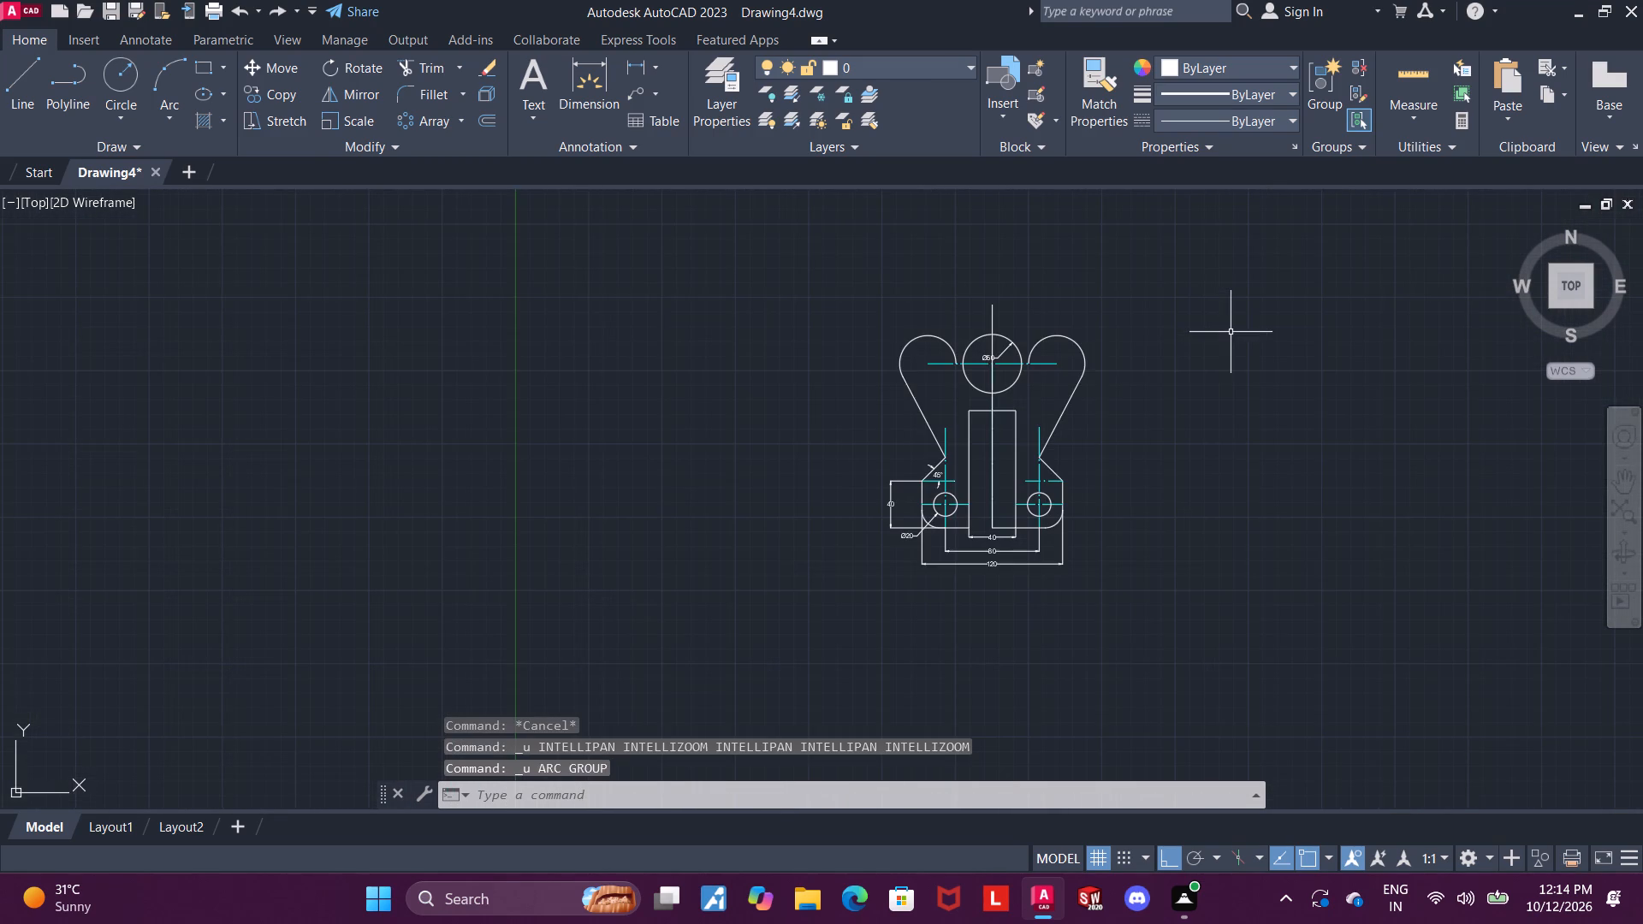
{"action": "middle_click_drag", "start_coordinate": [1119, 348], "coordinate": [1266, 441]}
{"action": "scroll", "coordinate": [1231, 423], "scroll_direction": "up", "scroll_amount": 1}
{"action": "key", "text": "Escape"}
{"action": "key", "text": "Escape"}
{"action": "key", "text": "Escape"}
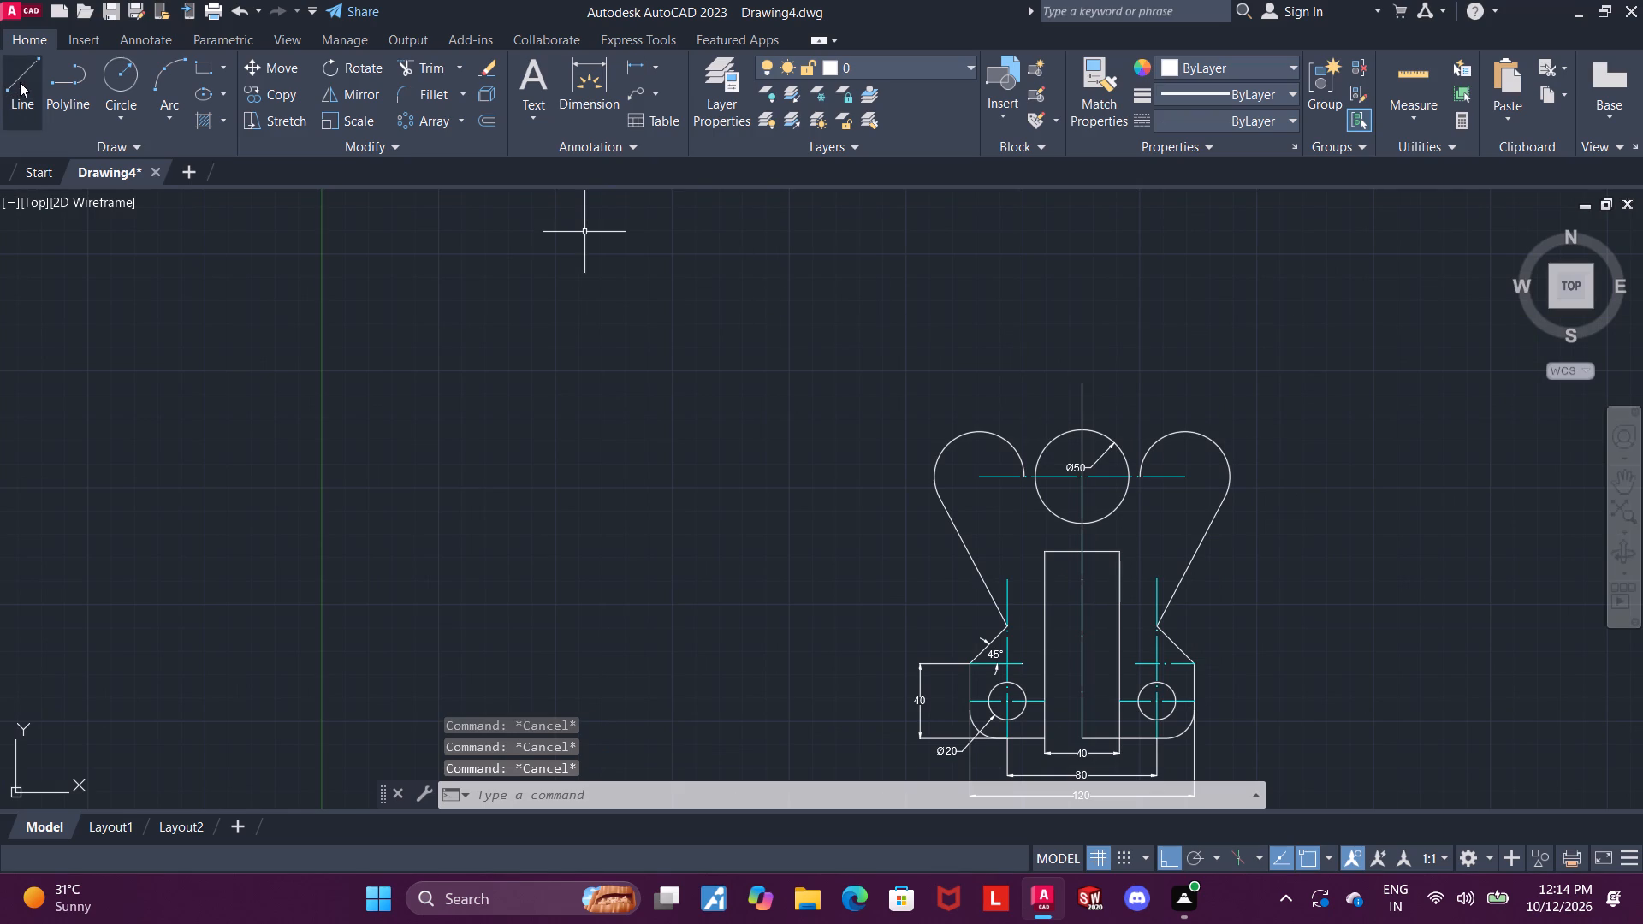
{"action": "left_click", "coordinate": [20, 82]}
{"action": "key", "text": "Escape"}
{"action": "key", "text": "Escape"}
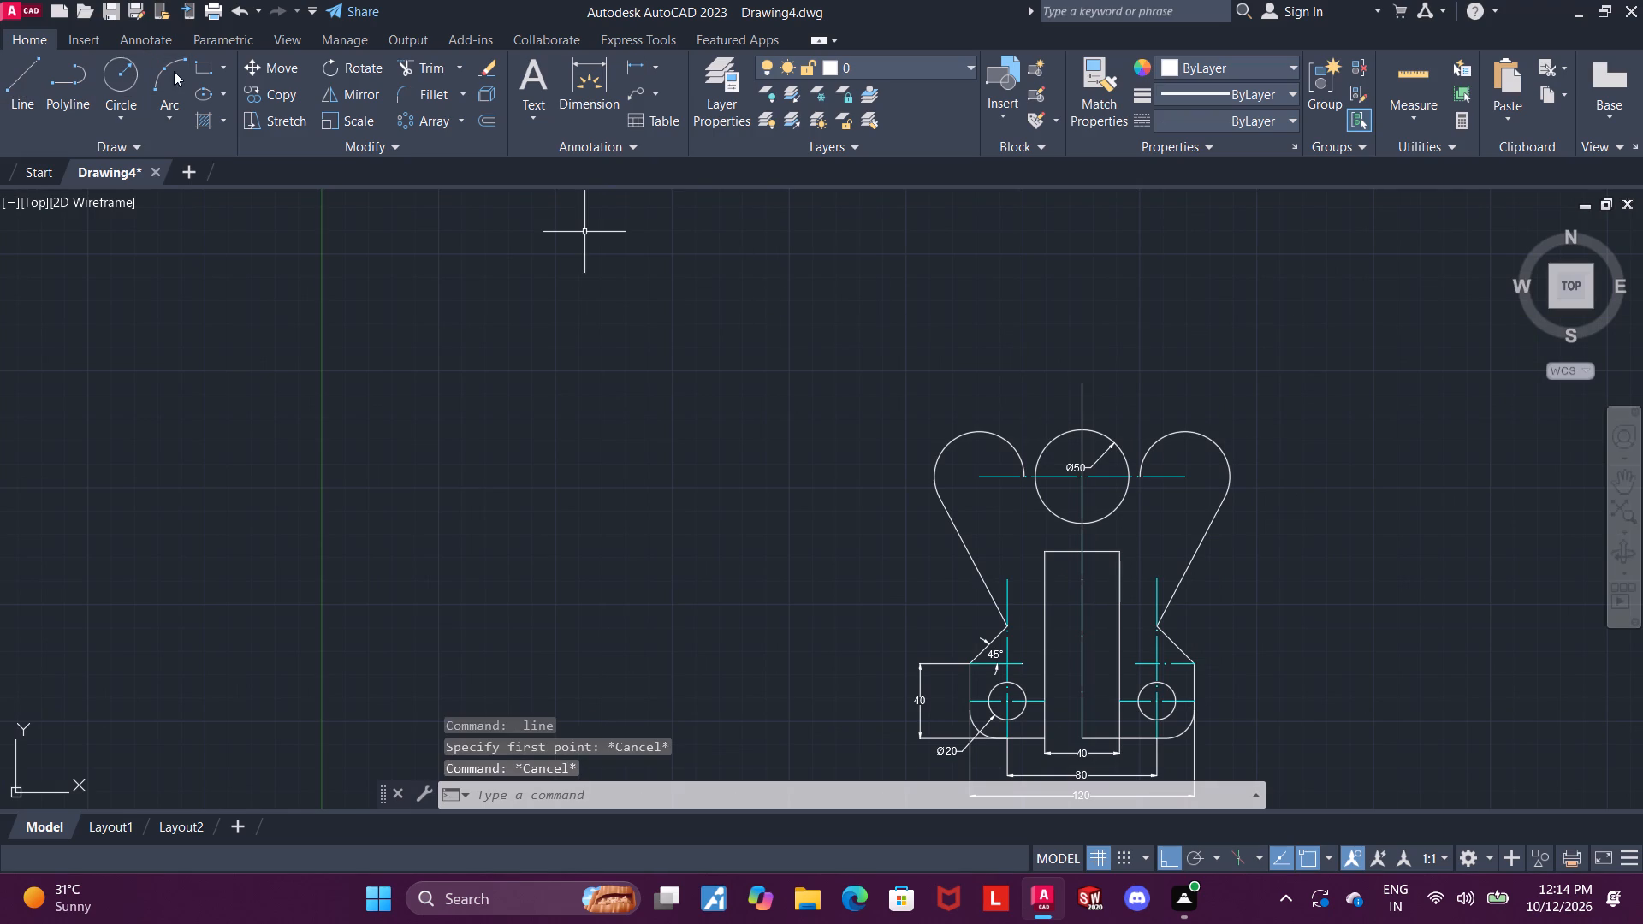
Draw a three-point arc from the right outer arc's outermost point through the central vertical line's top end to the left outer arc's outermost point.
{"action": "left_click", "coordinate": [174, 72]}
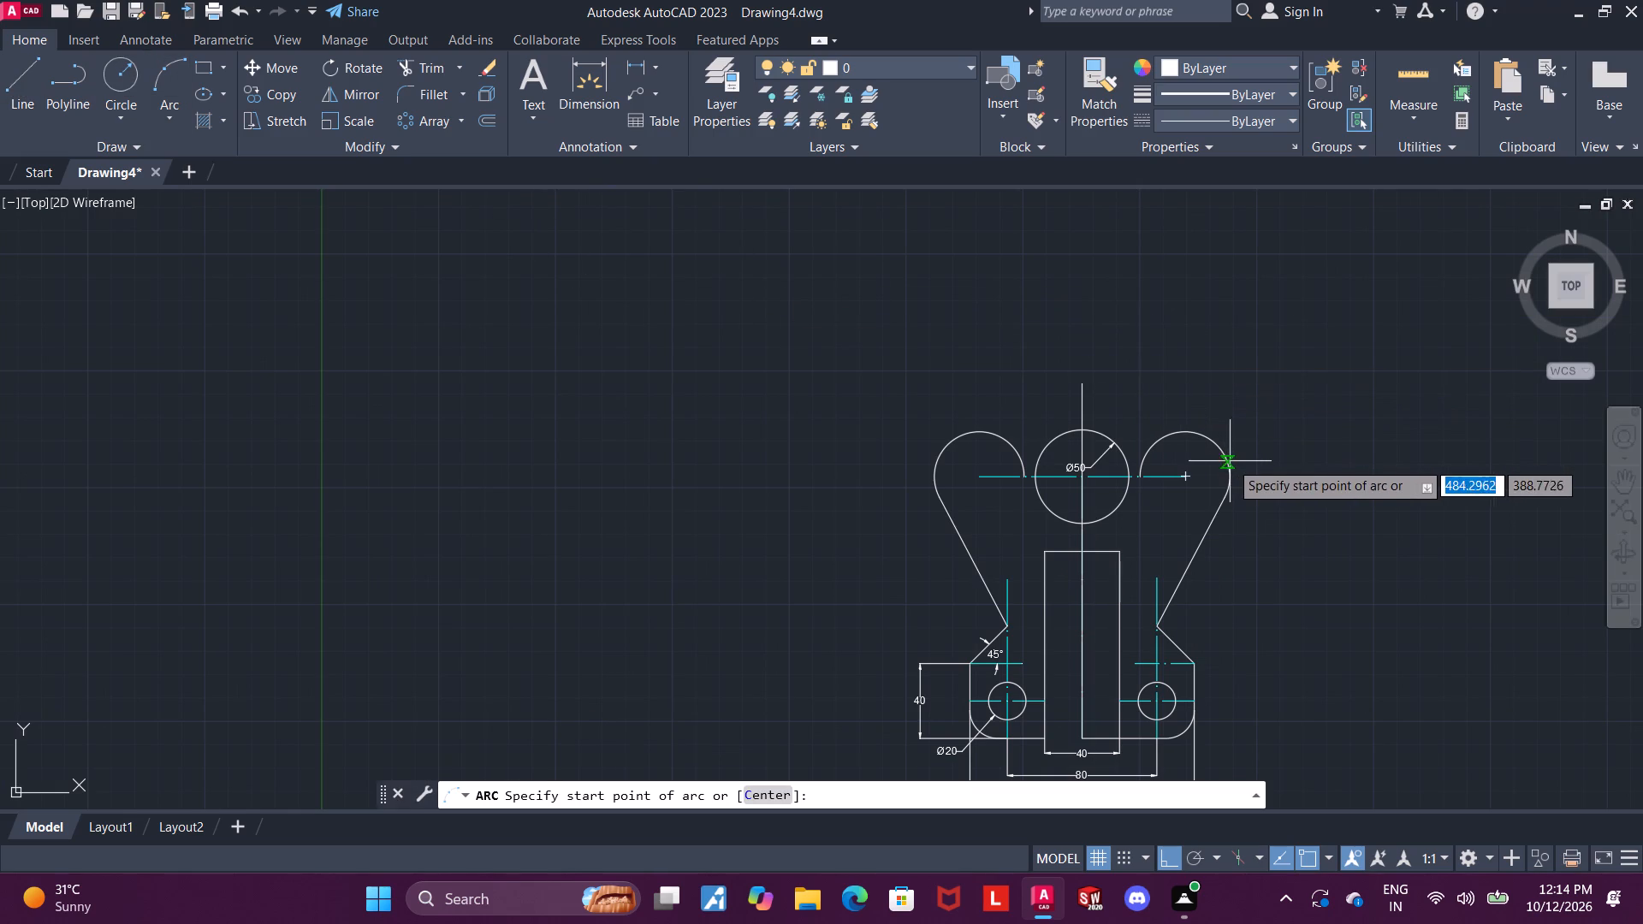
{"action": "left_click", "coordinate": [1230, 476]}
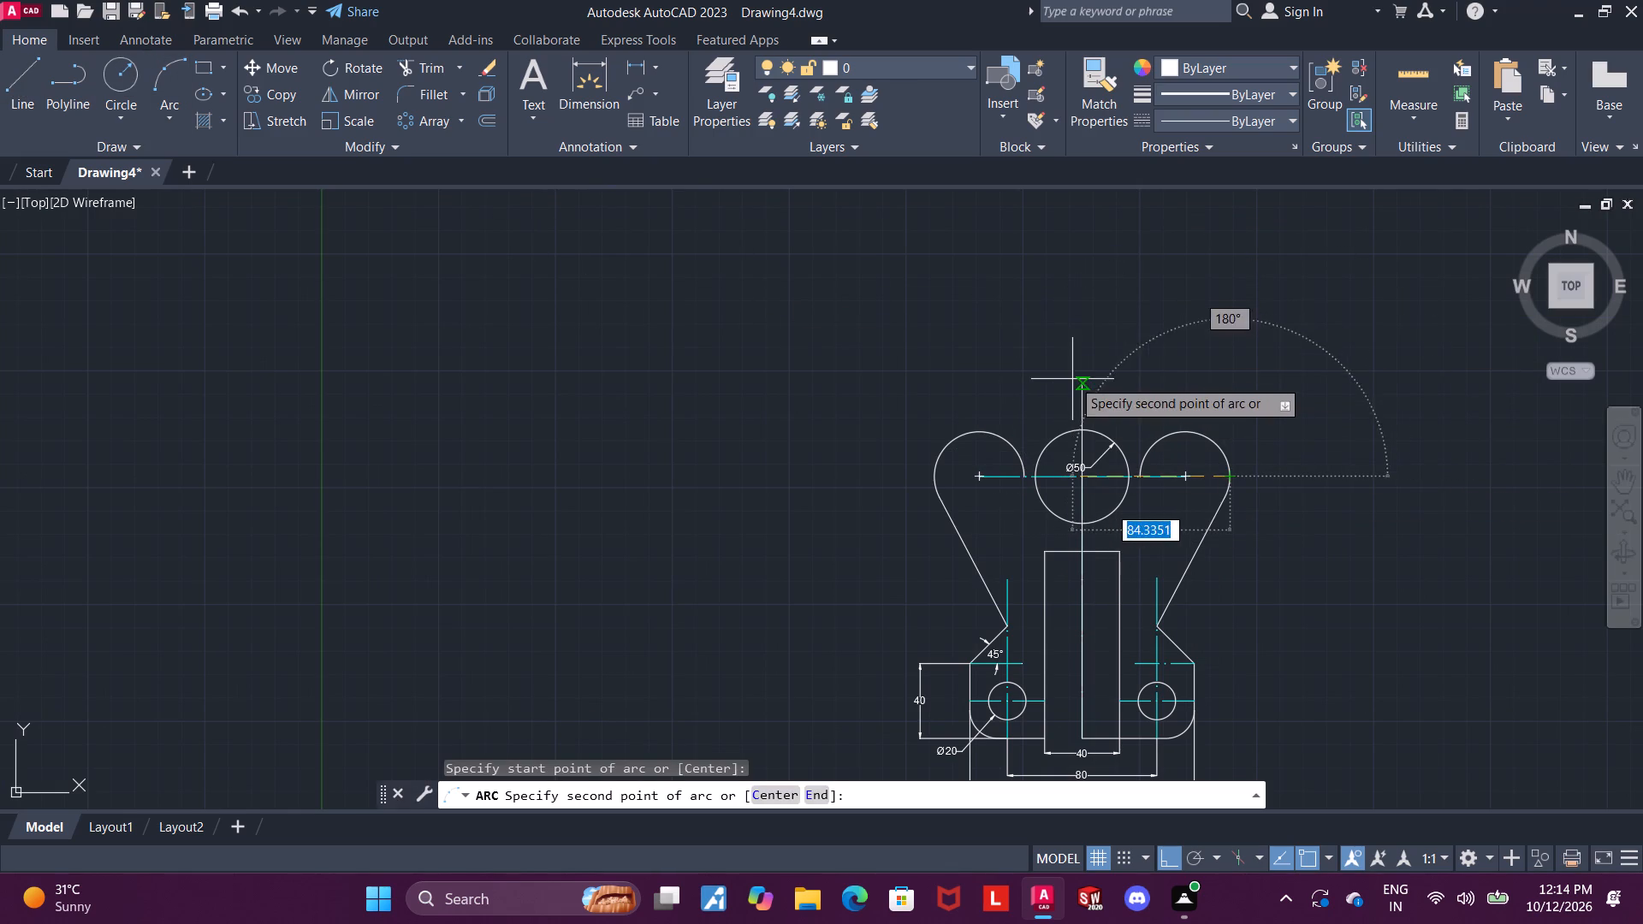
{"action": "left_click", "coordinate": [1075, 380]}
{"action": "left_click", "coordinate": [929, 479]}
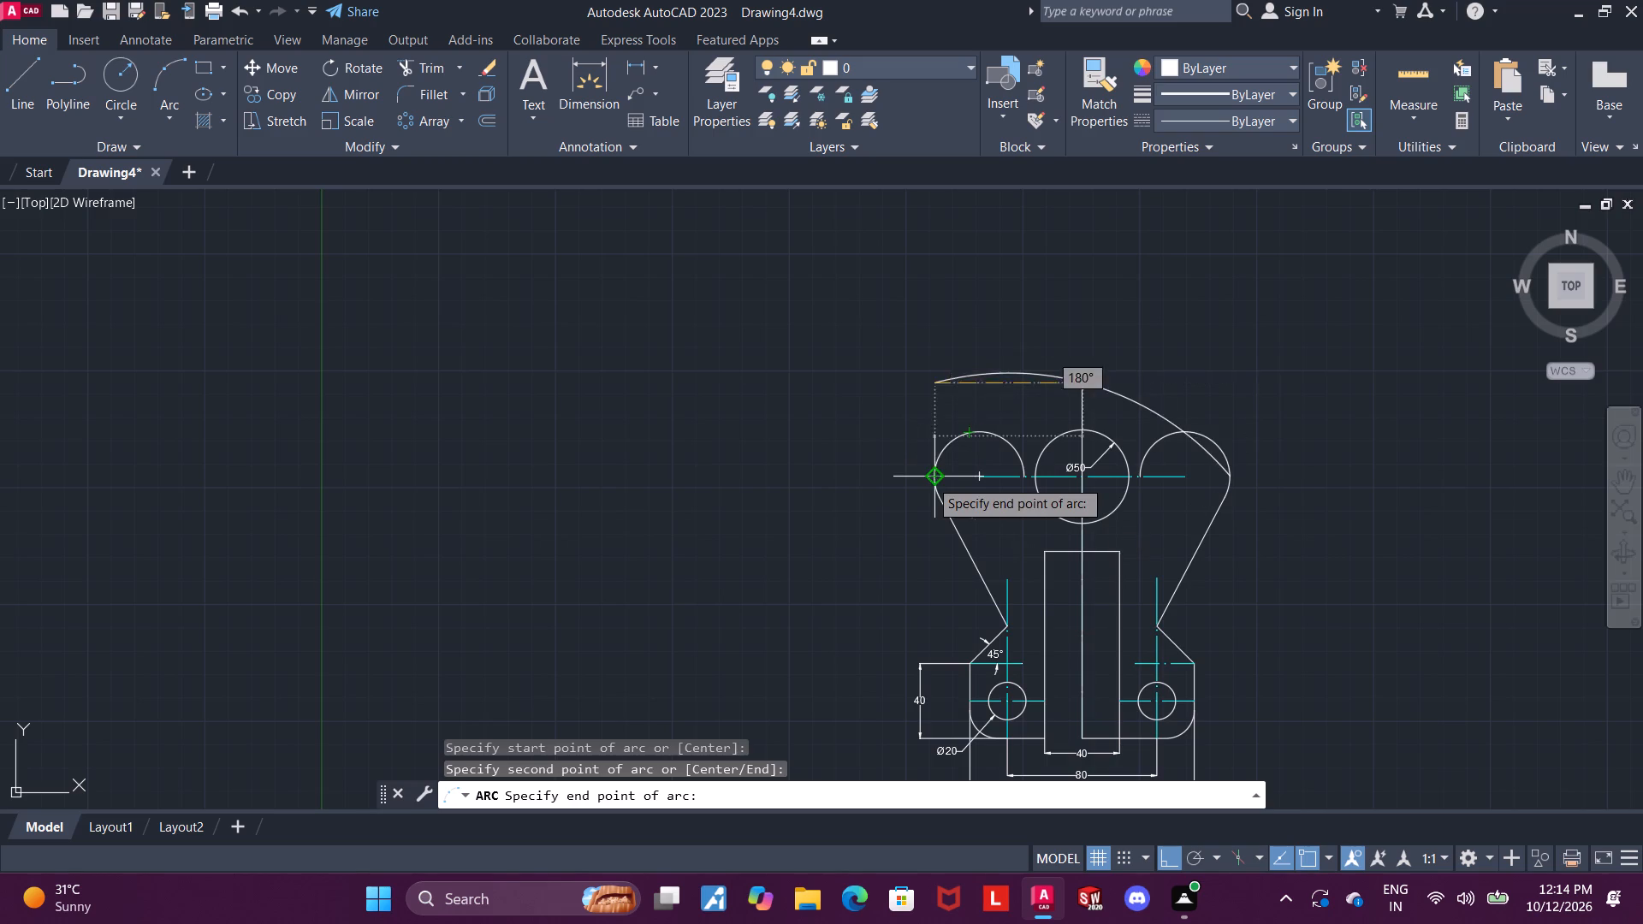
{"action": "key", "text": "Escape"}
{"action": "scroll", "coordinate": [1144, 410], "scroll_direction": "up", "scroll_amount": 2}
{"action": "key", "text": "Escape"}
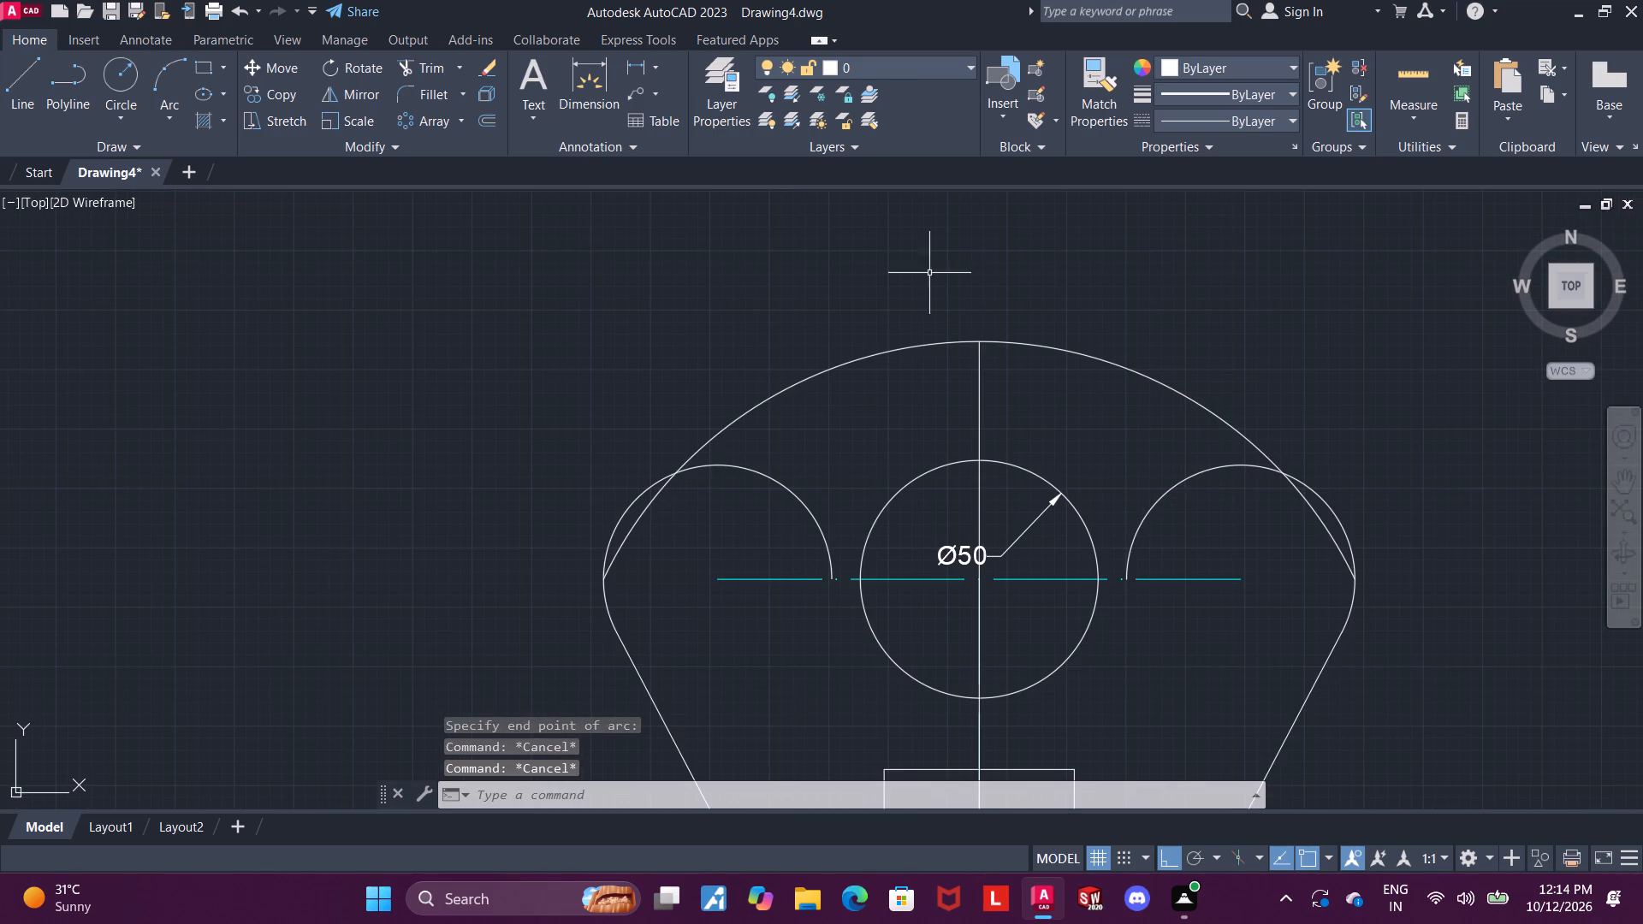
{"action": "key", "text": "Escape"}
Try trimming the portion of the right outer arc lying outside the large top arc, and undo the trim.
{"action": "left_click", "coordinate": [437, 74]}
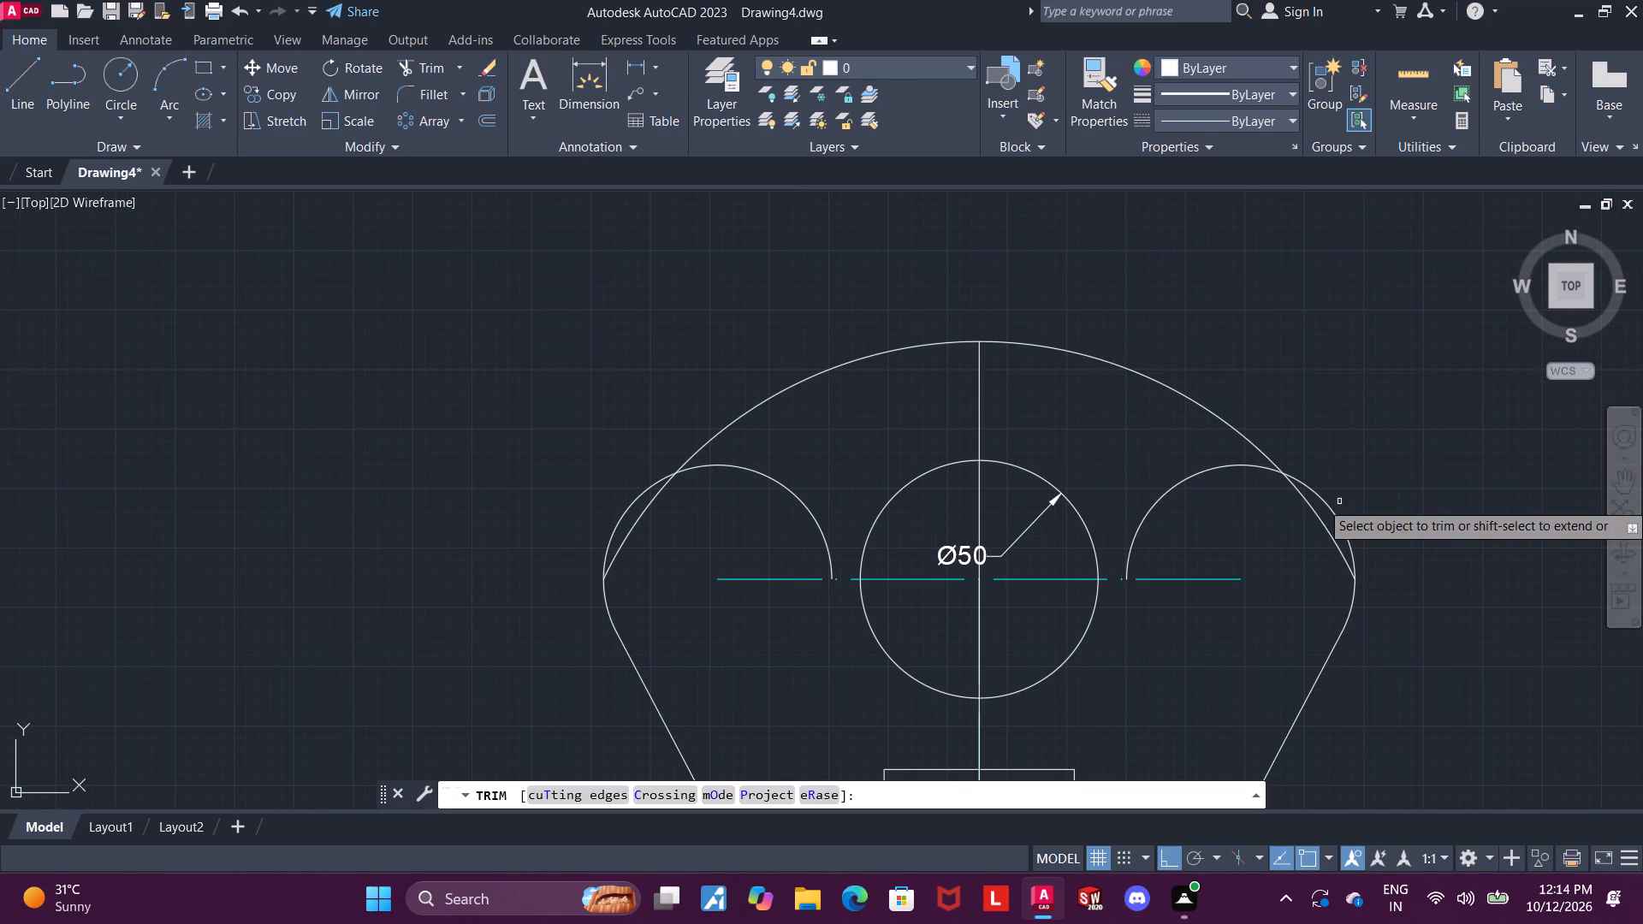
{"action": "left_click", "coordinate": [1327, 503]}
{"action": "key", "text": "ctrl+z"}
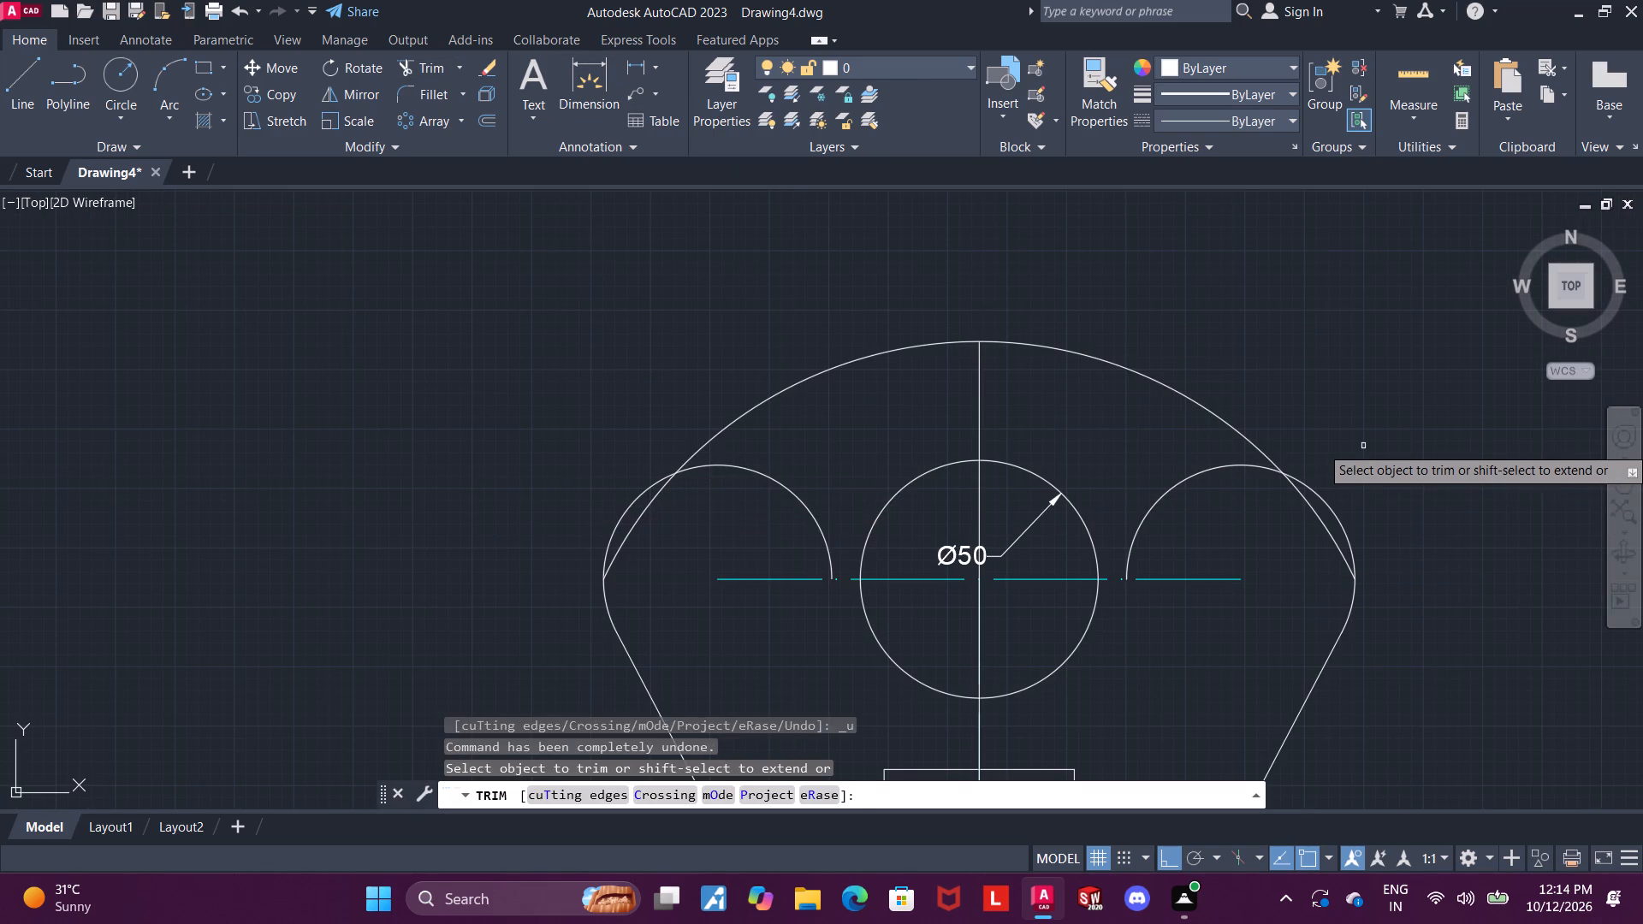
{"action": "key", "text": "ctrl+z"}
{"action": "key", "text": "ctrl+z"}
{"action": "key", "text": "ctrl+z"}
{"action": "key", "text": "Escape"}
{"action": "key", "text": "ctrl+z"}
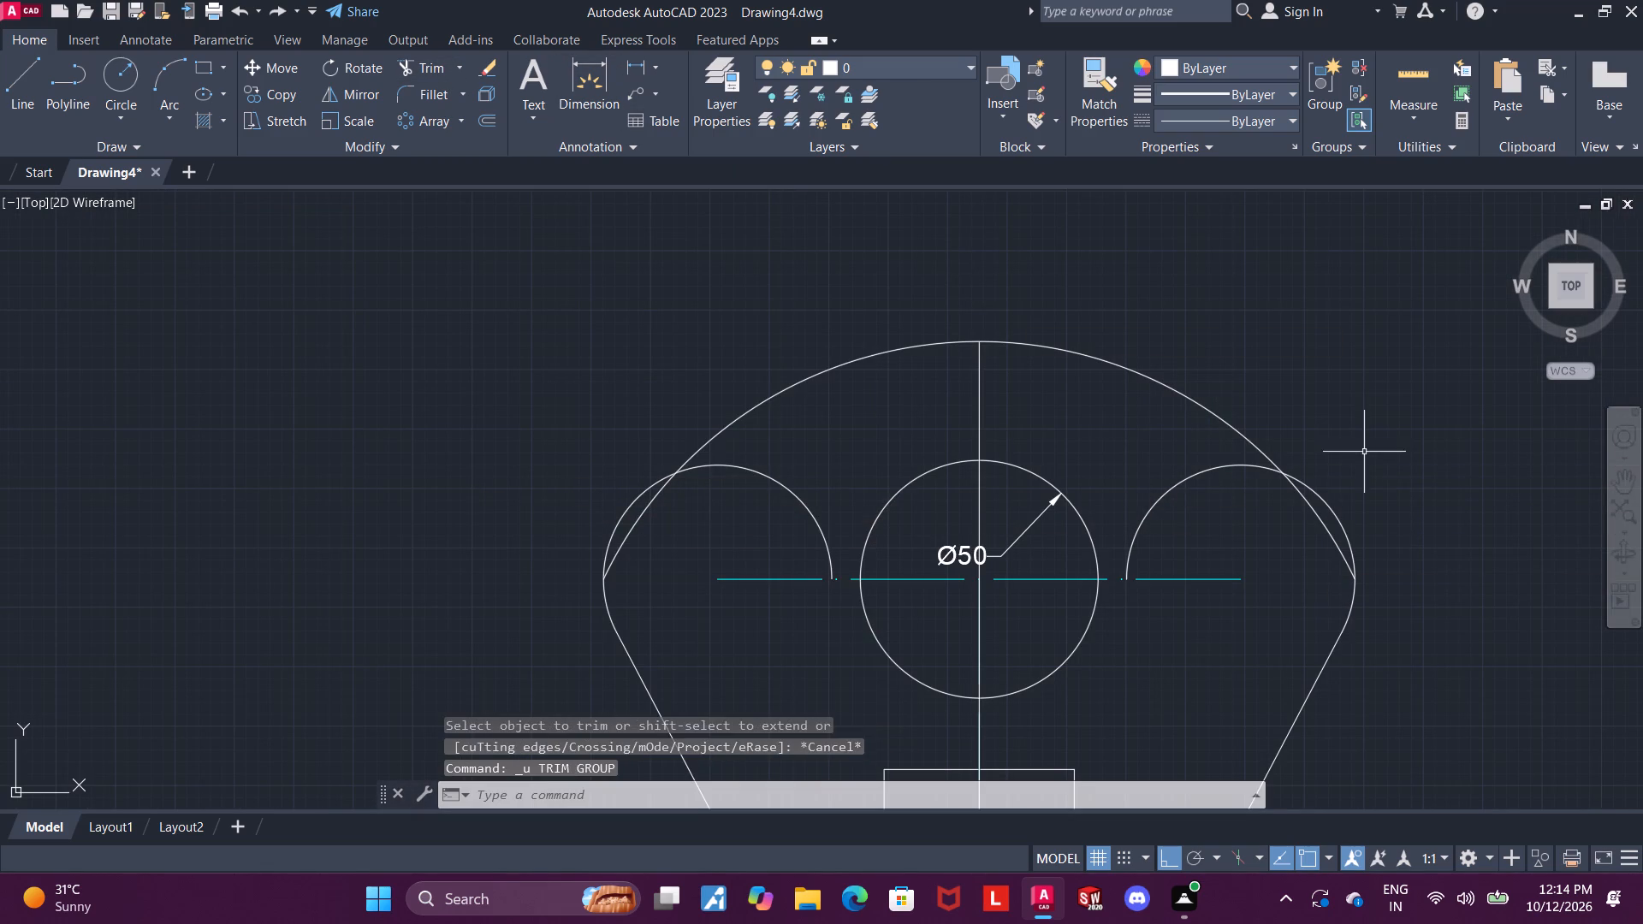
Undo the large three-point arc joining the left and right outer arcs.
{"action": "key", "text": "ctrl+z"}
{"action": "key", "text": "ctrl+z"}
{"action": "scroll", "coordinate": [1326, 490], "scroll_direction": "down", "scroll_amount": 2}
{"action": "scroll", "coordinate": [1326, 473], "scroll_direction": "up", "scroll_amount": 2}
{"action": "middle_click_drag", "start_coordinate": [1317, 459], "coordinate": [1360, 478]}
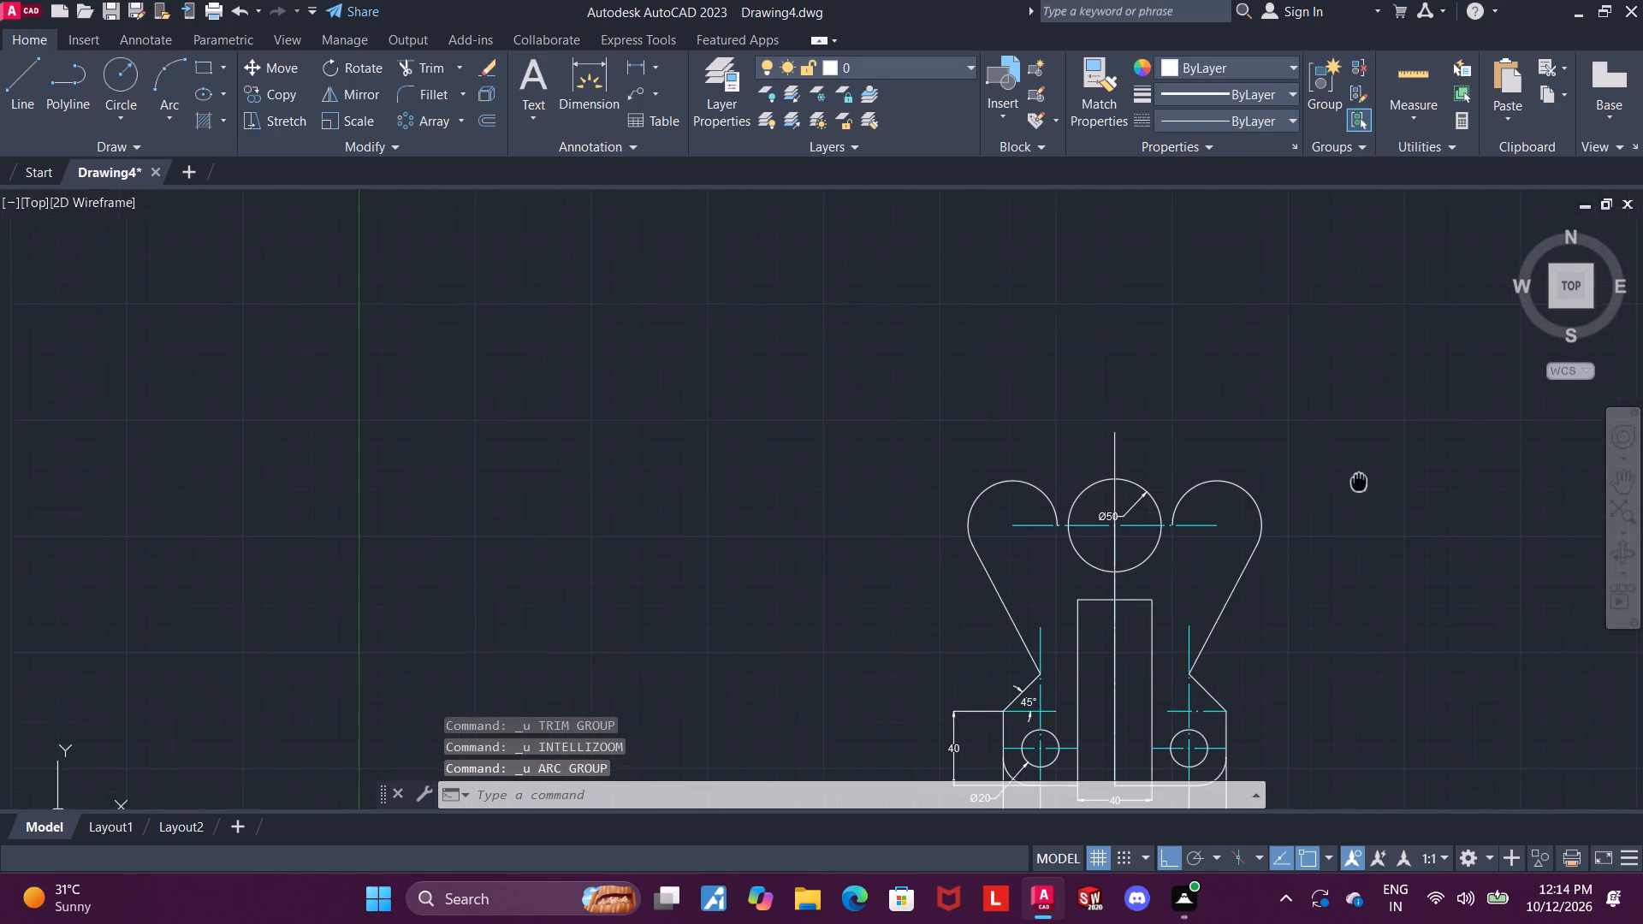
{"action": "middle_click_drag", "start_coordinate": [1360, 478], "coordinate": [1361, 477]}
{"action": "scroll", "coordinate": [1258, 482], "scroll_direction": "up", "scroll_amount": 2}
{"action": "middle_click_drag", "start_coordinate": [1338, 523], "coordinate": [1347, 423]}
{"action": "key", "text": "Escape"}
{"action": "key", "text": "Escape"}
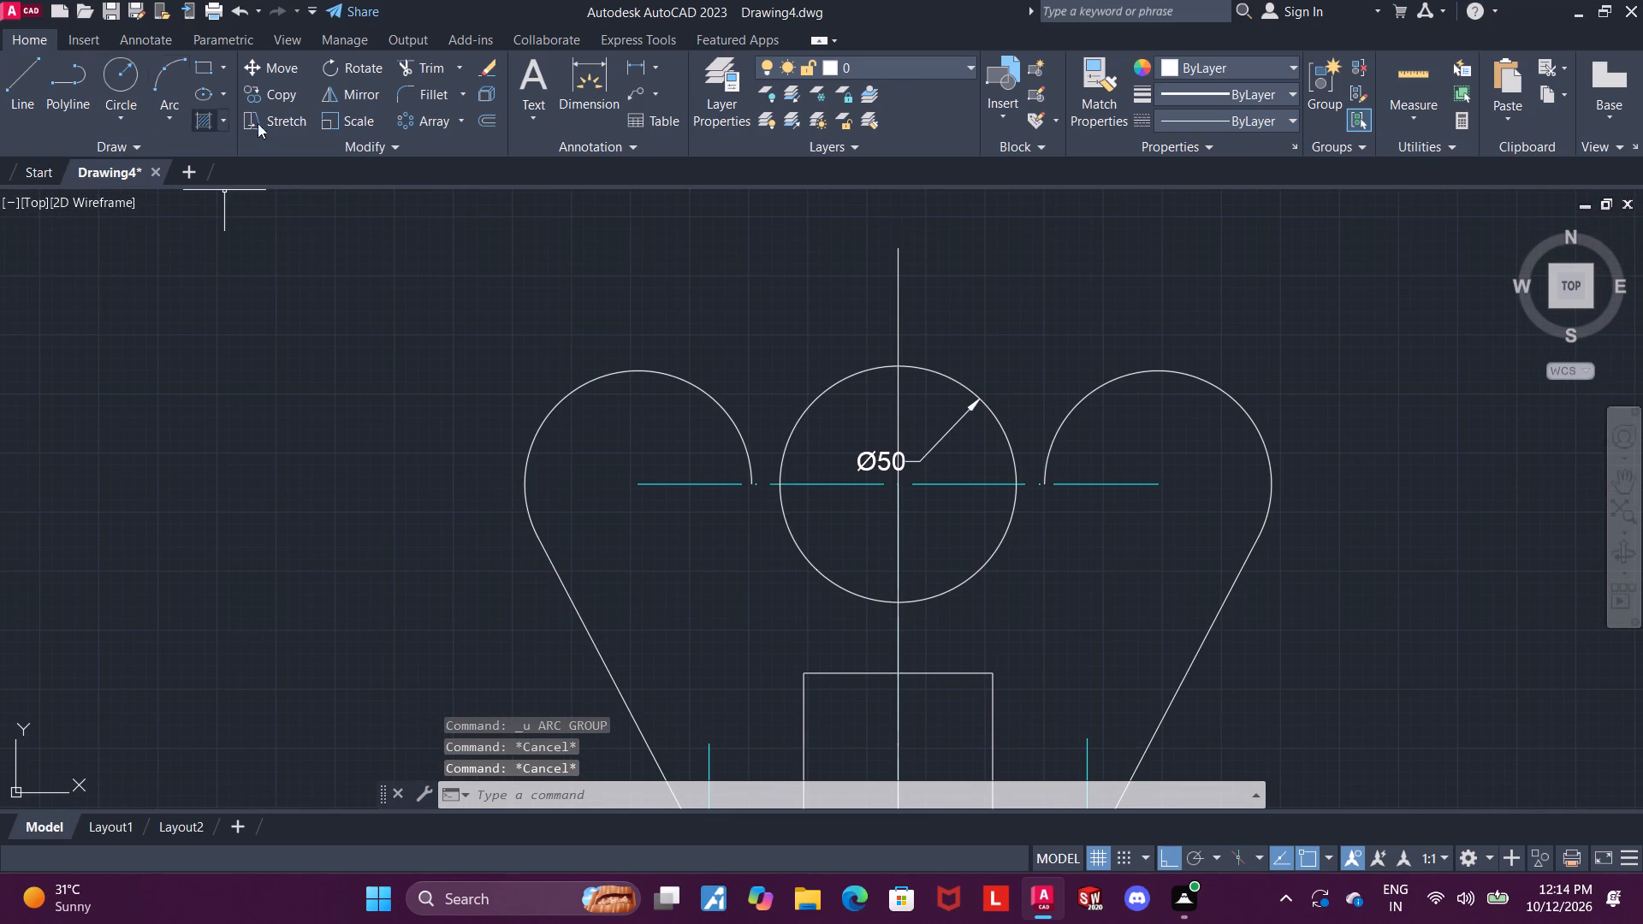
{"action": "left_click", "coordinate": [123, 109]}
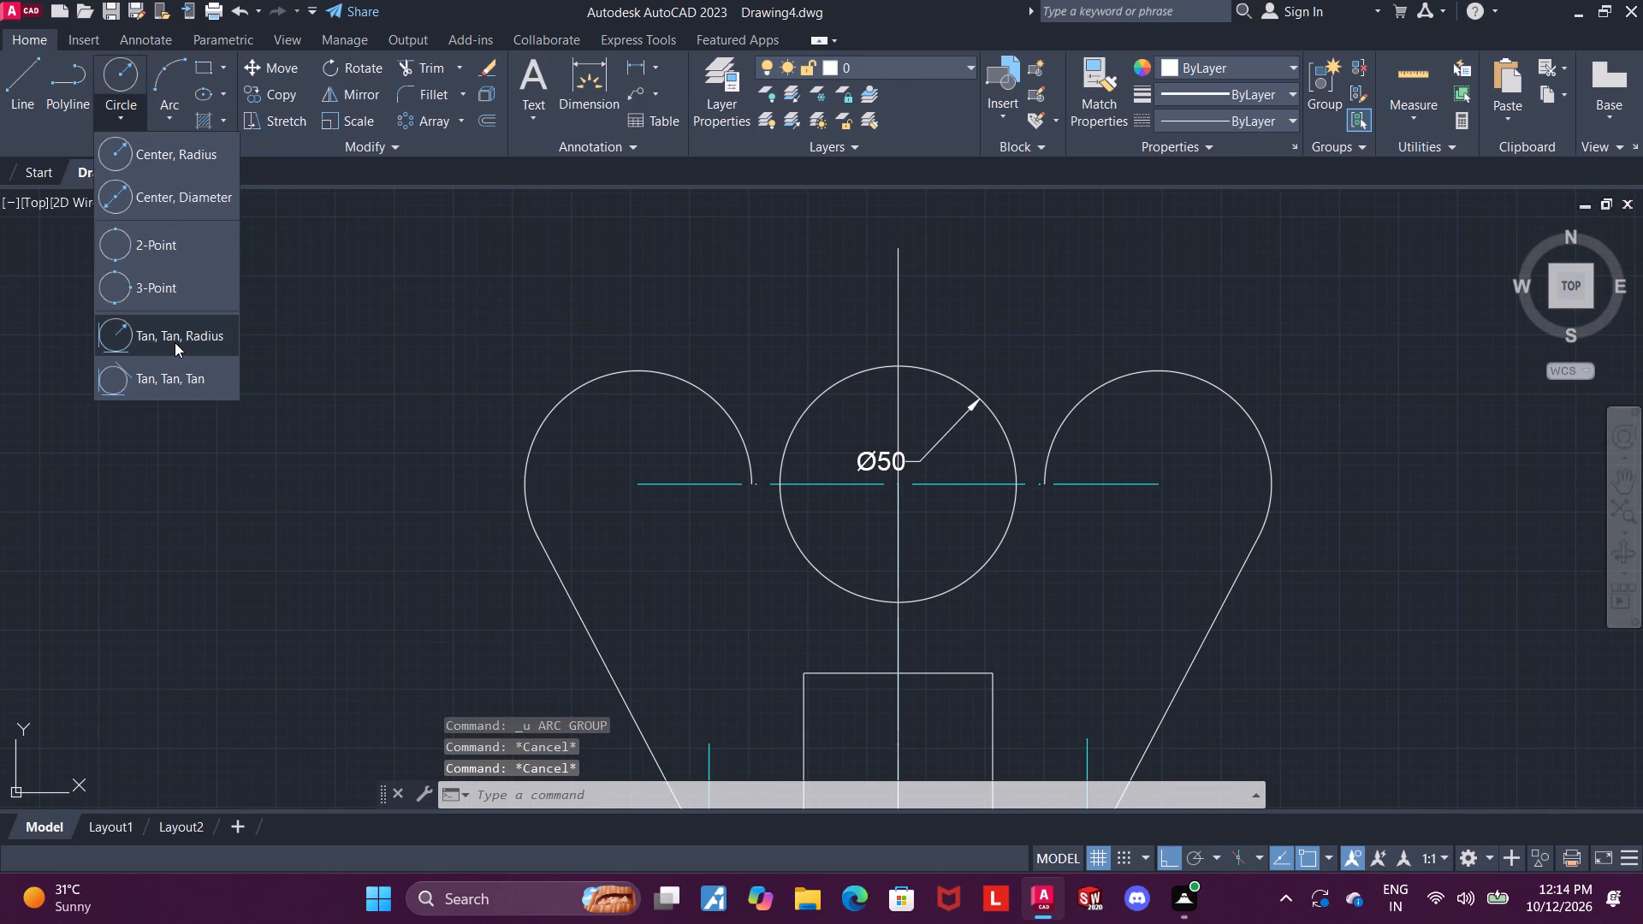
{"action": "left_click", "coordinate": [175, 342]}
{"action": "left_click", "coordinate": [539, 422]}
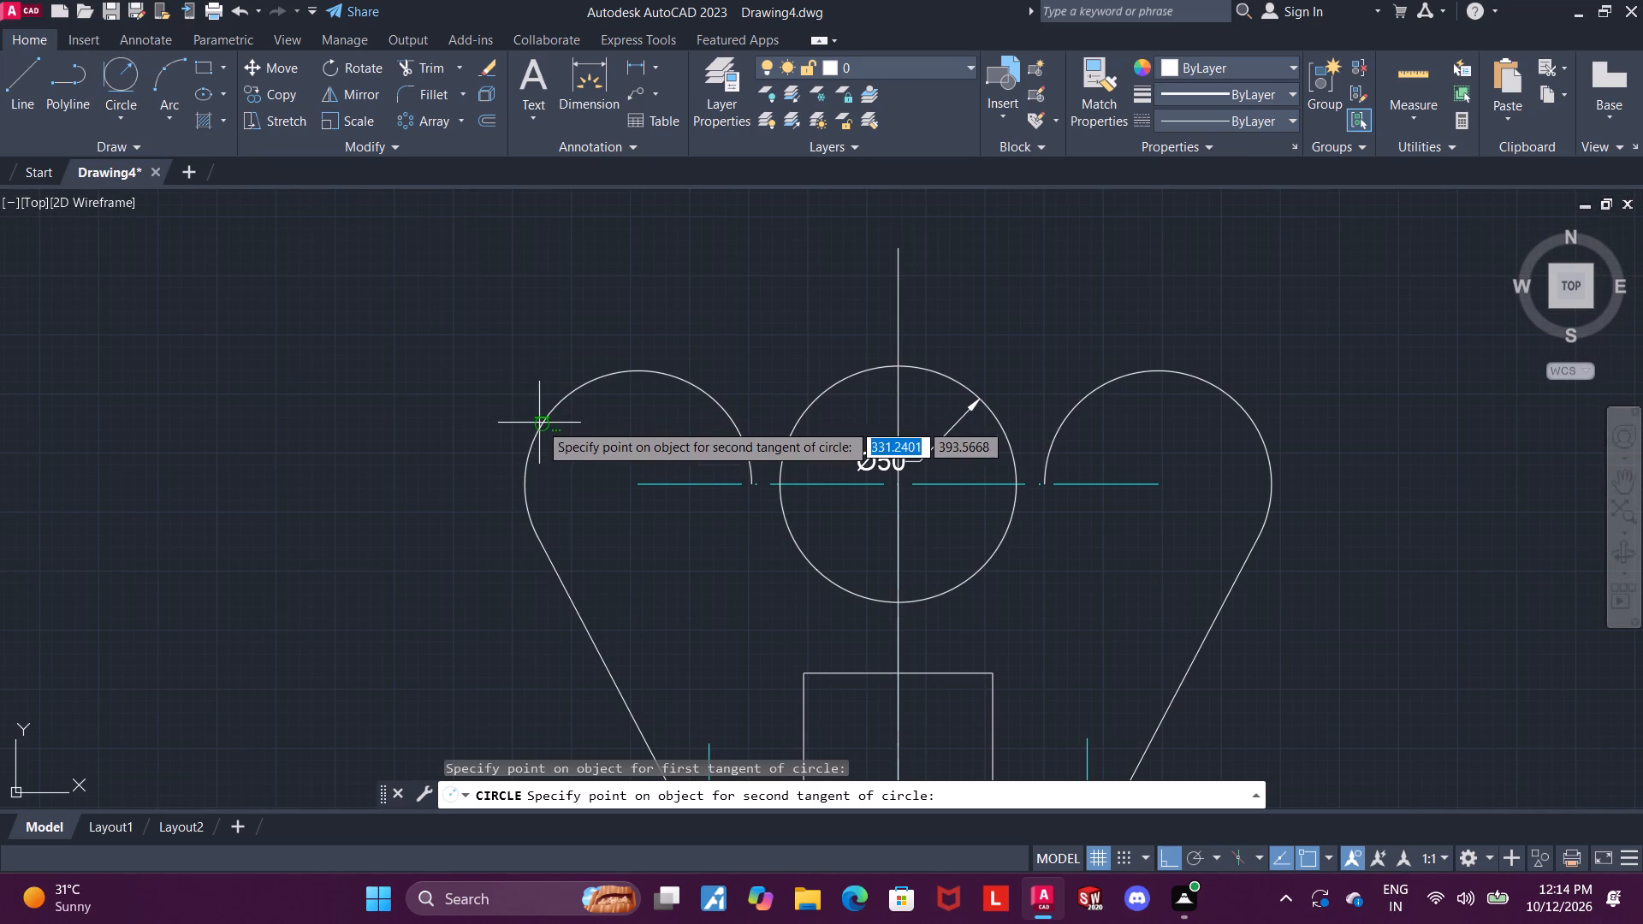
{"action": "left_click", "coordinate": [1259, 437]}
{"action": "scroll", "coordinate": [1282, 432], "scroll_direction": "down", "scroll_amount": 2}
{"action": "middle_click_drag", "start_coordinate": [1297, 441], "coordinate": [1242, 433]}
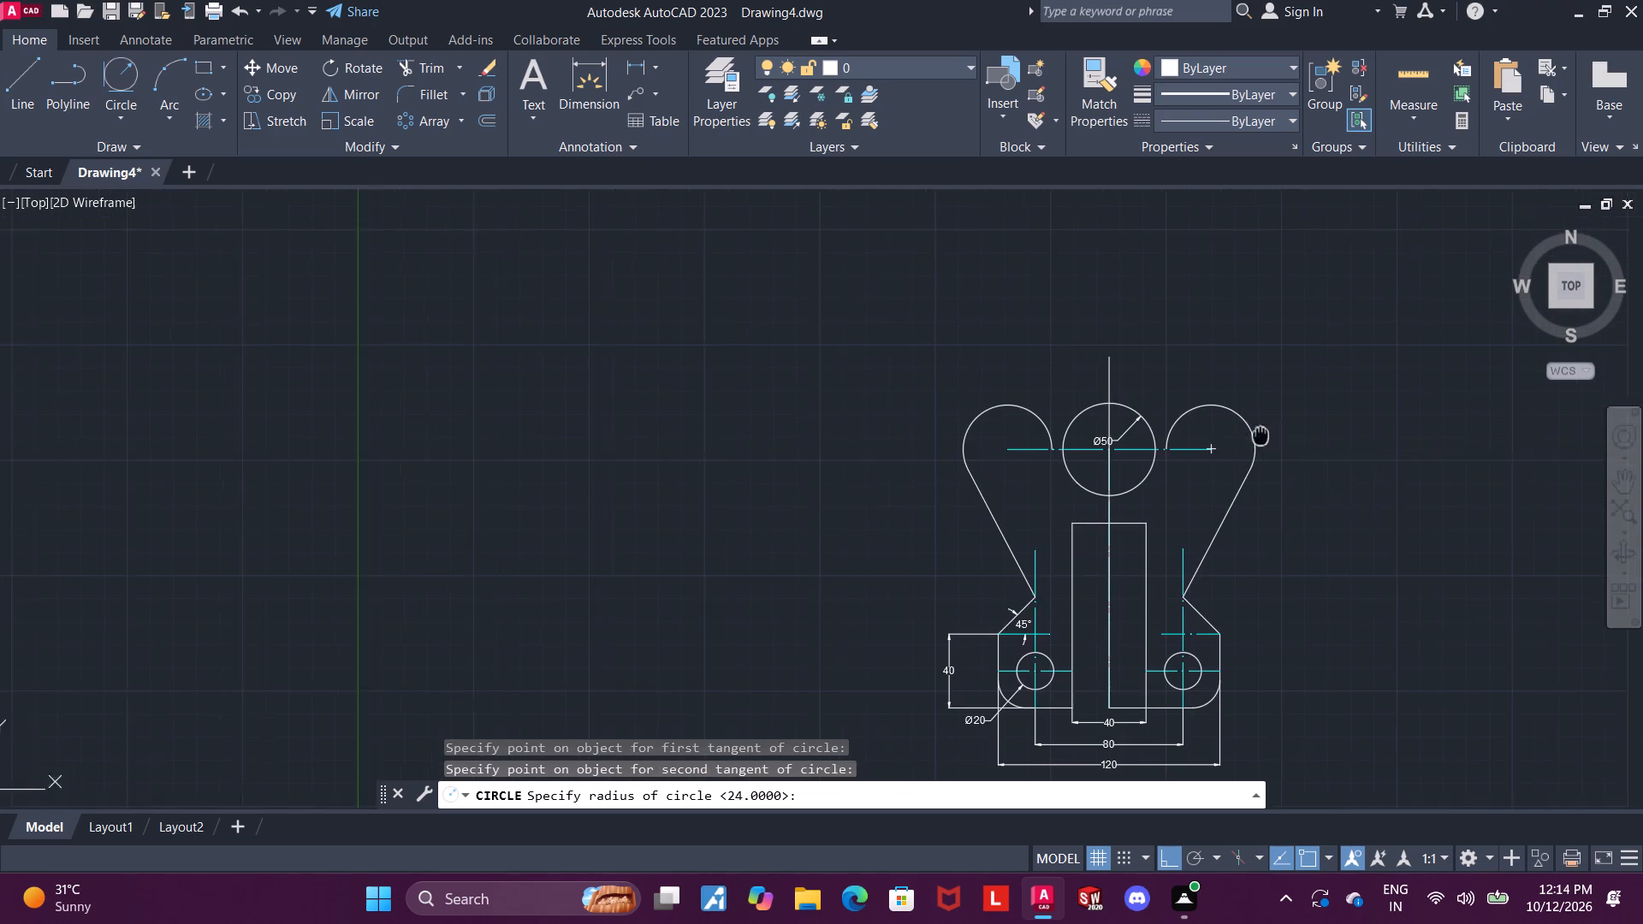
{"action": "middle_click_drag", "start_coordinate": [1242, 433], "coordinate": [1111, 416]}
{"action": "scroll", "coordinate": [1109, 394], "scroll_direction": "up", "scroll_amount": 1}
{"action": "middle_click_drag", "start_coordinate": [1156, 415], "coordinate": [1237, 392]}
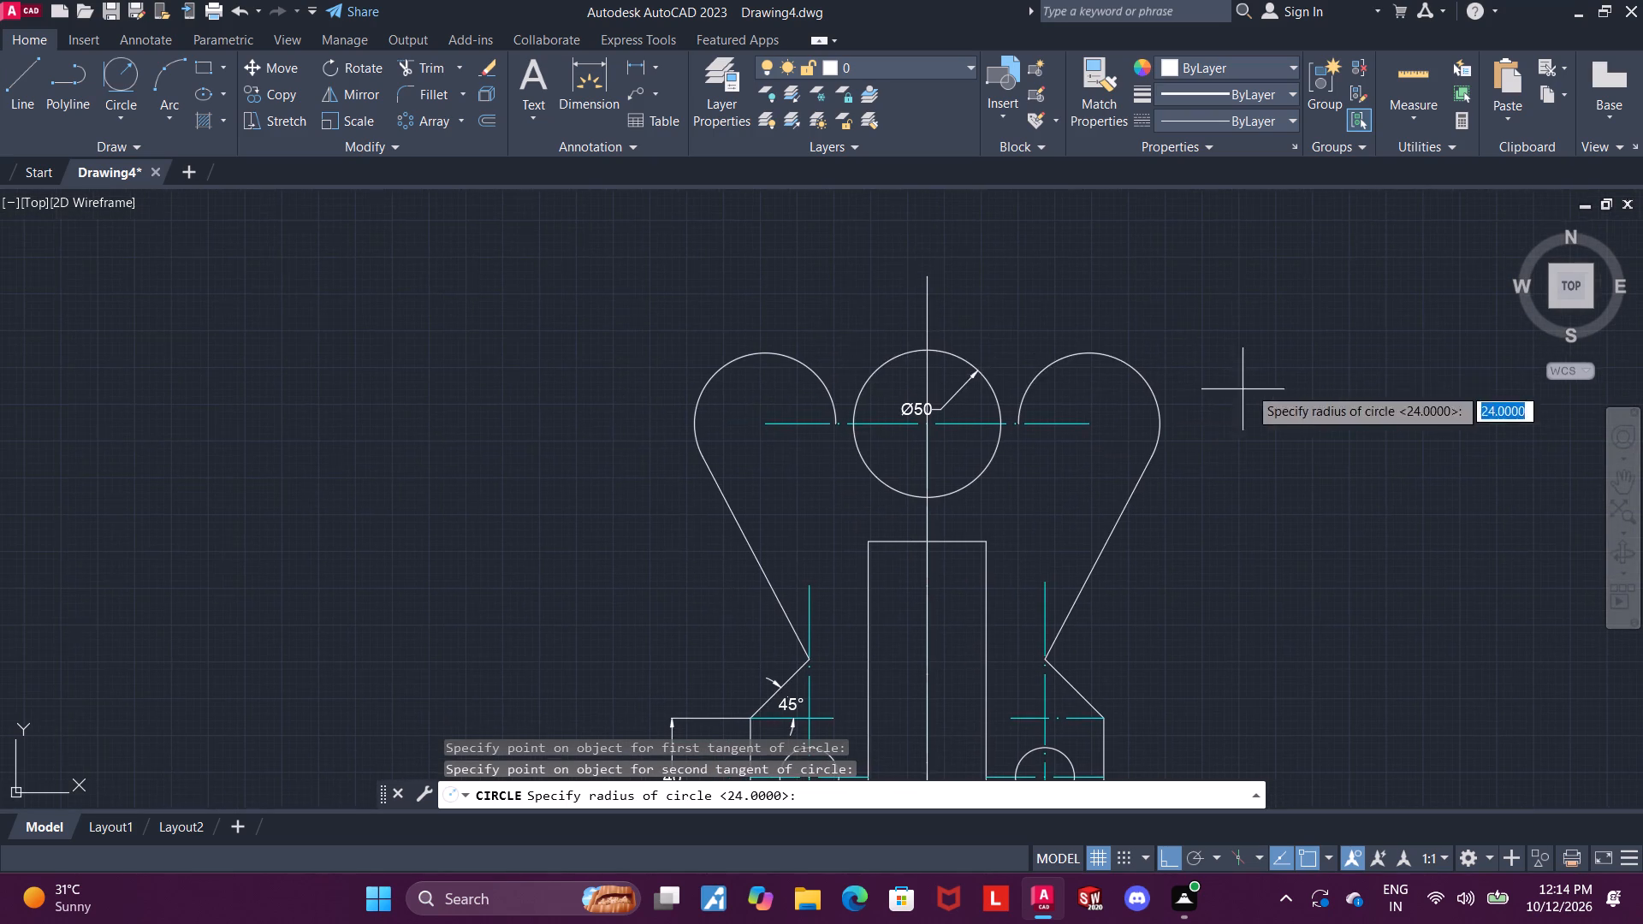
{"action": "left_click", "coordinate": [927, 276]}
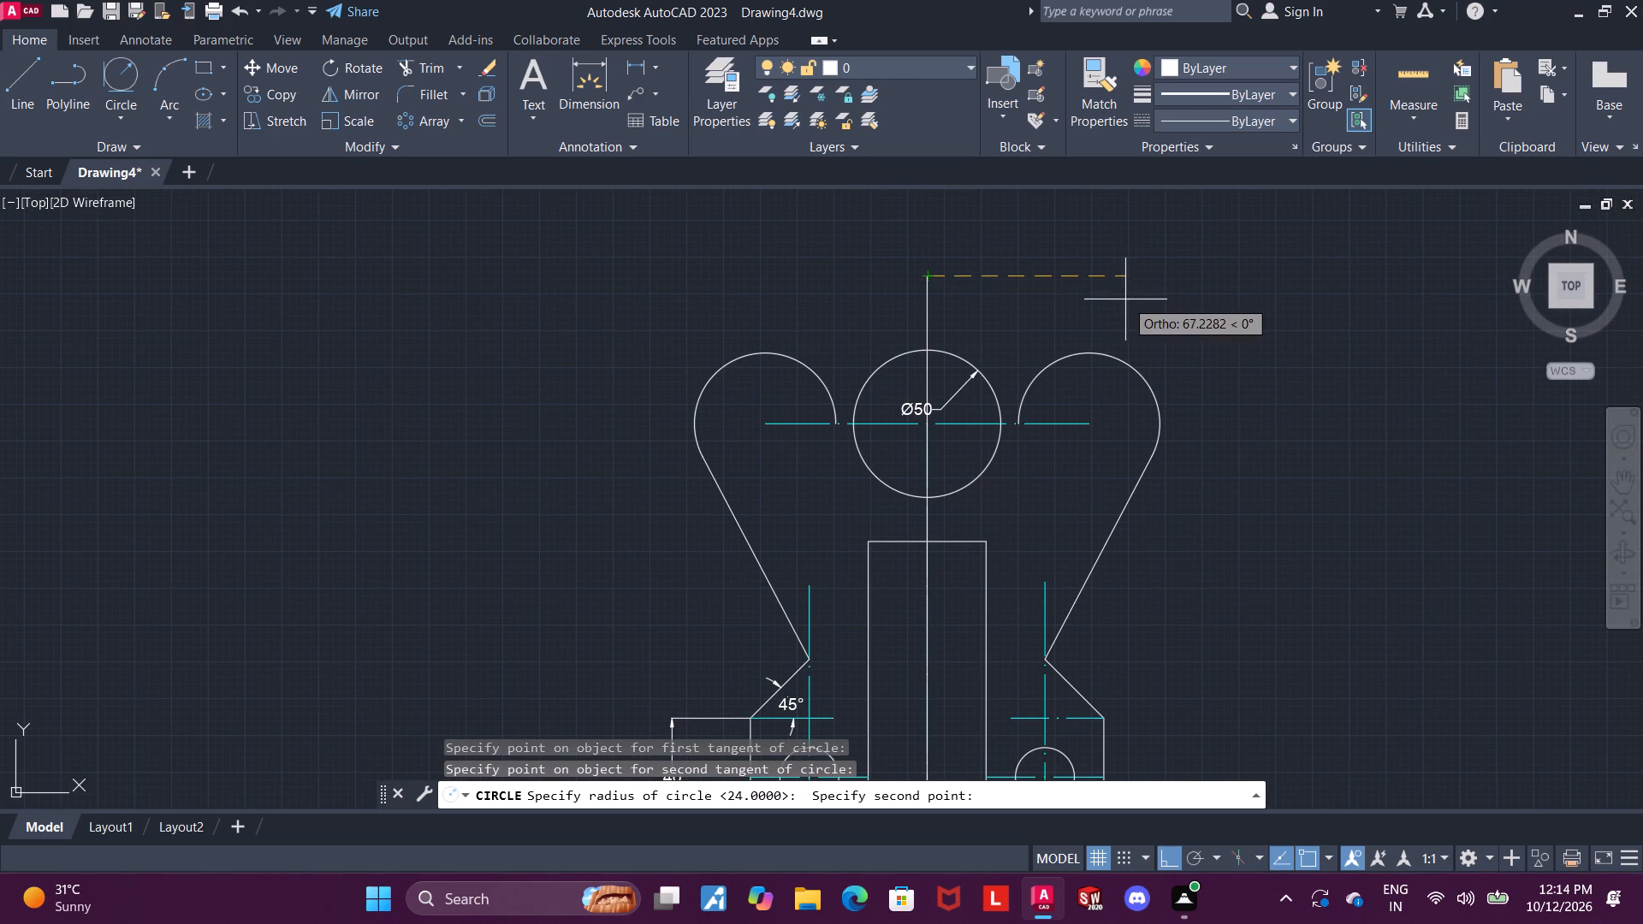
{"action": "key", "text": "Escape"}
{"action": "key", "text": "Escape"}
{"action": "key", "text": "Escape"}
Draw a circle of radius 190 tangent to the left and right outer arcs, using the Tan, Tan, Radius method.
{"action": "left_click", "coordinate": [105, 123]}
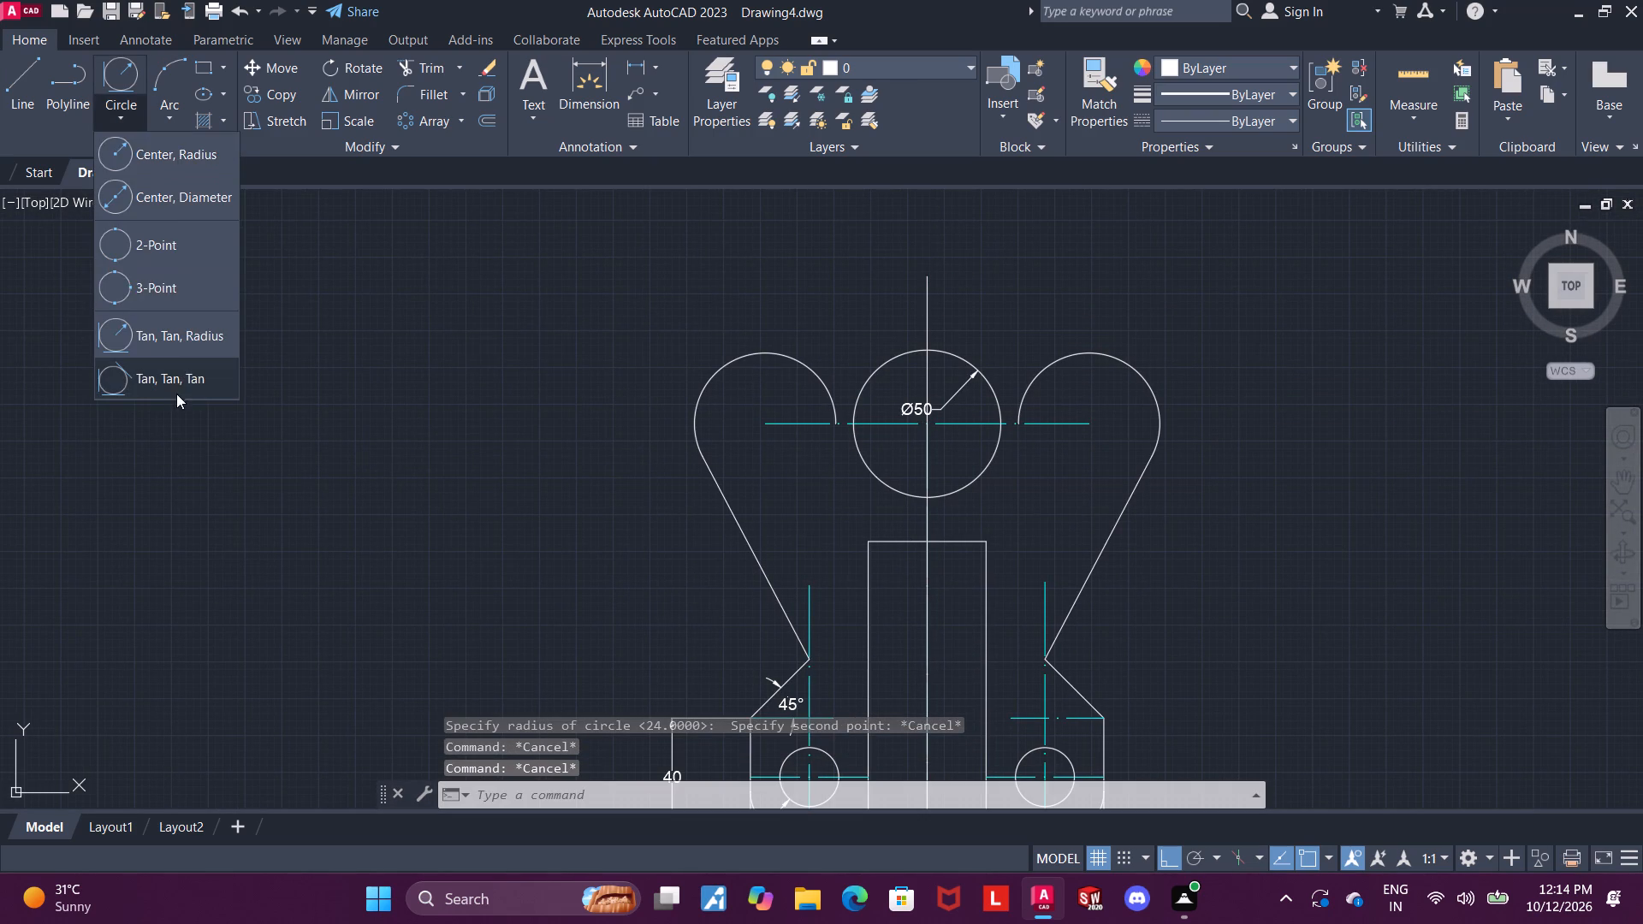
{"action": "left_click", "coordinate": [198, 331]}
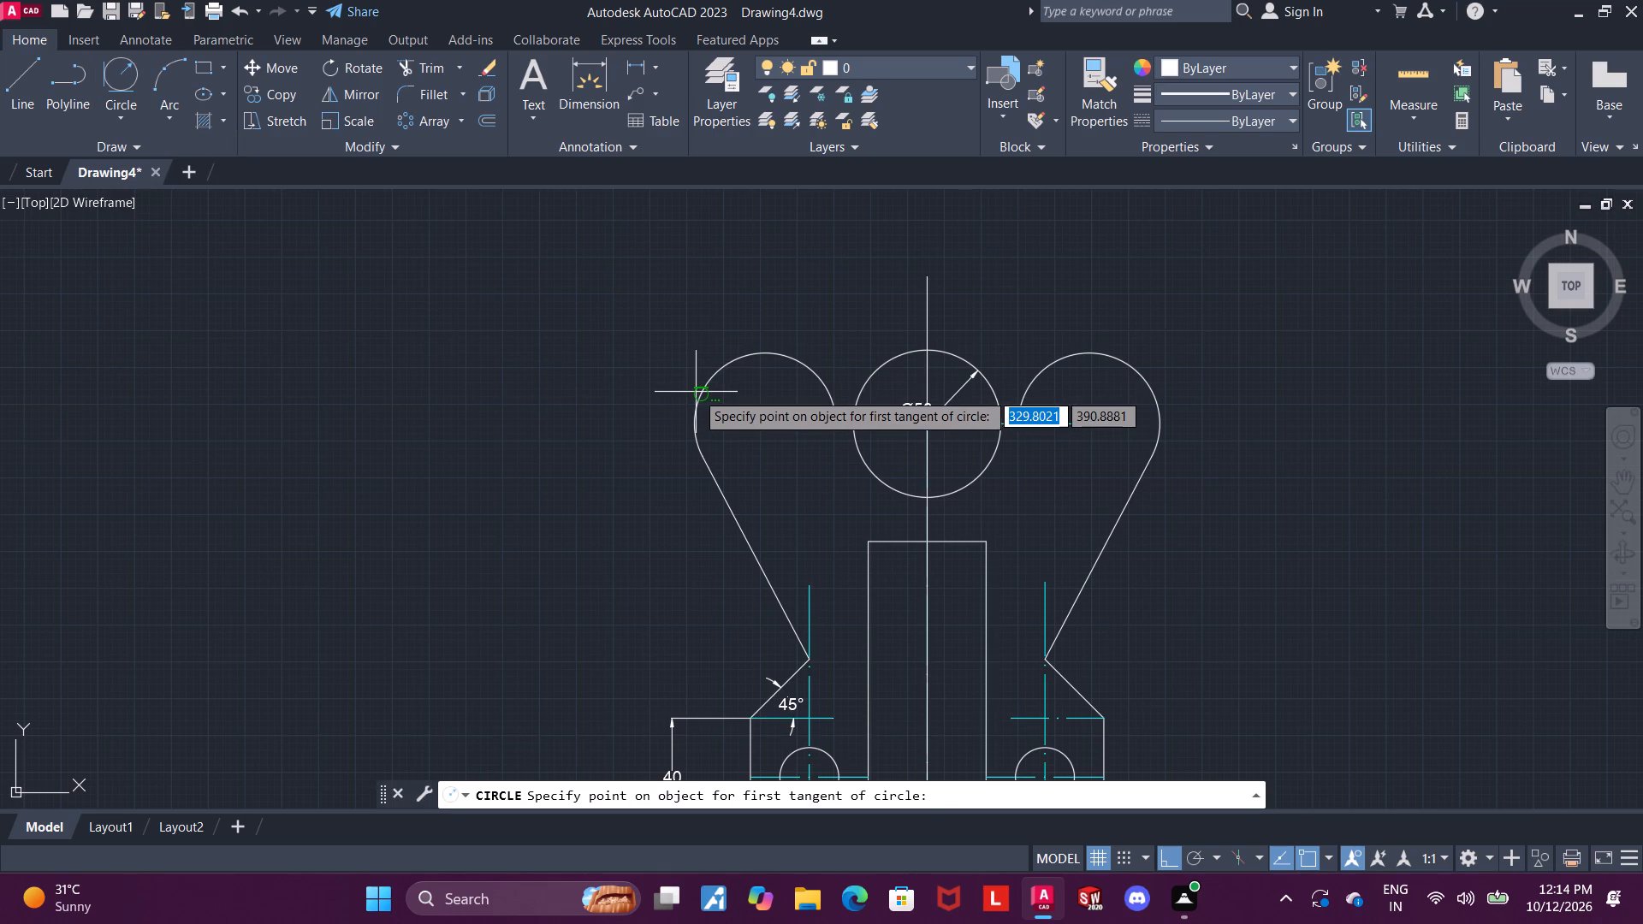
{"action": "left_click", "coordinate": [691, 406]}
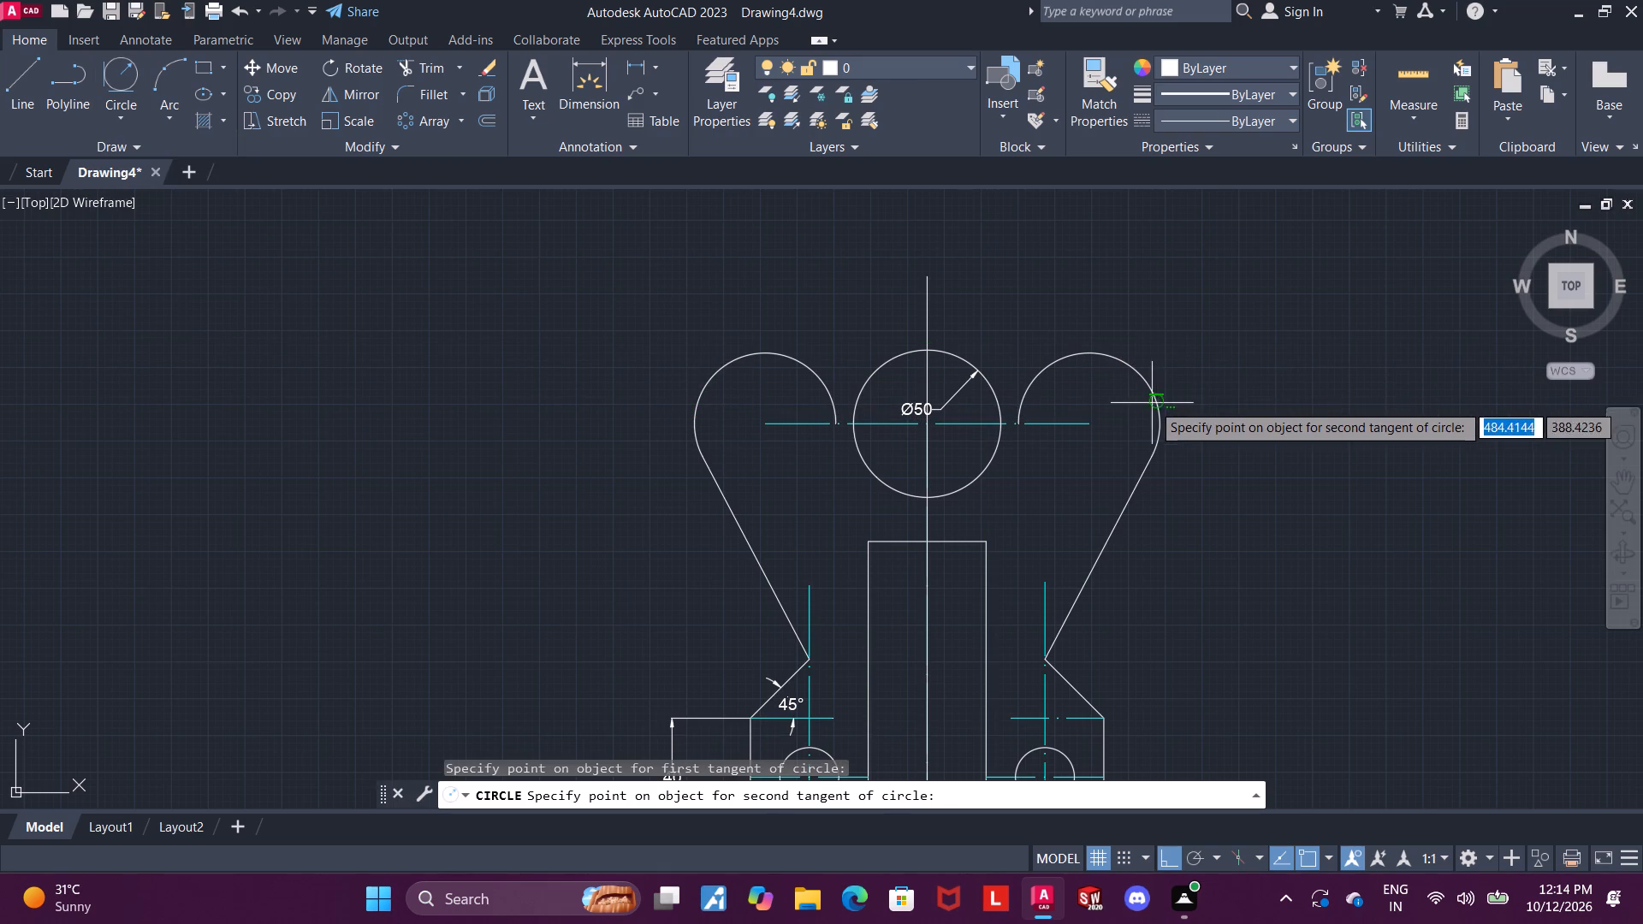
{"action": "left_click", "coordinate": [1169, 406]}
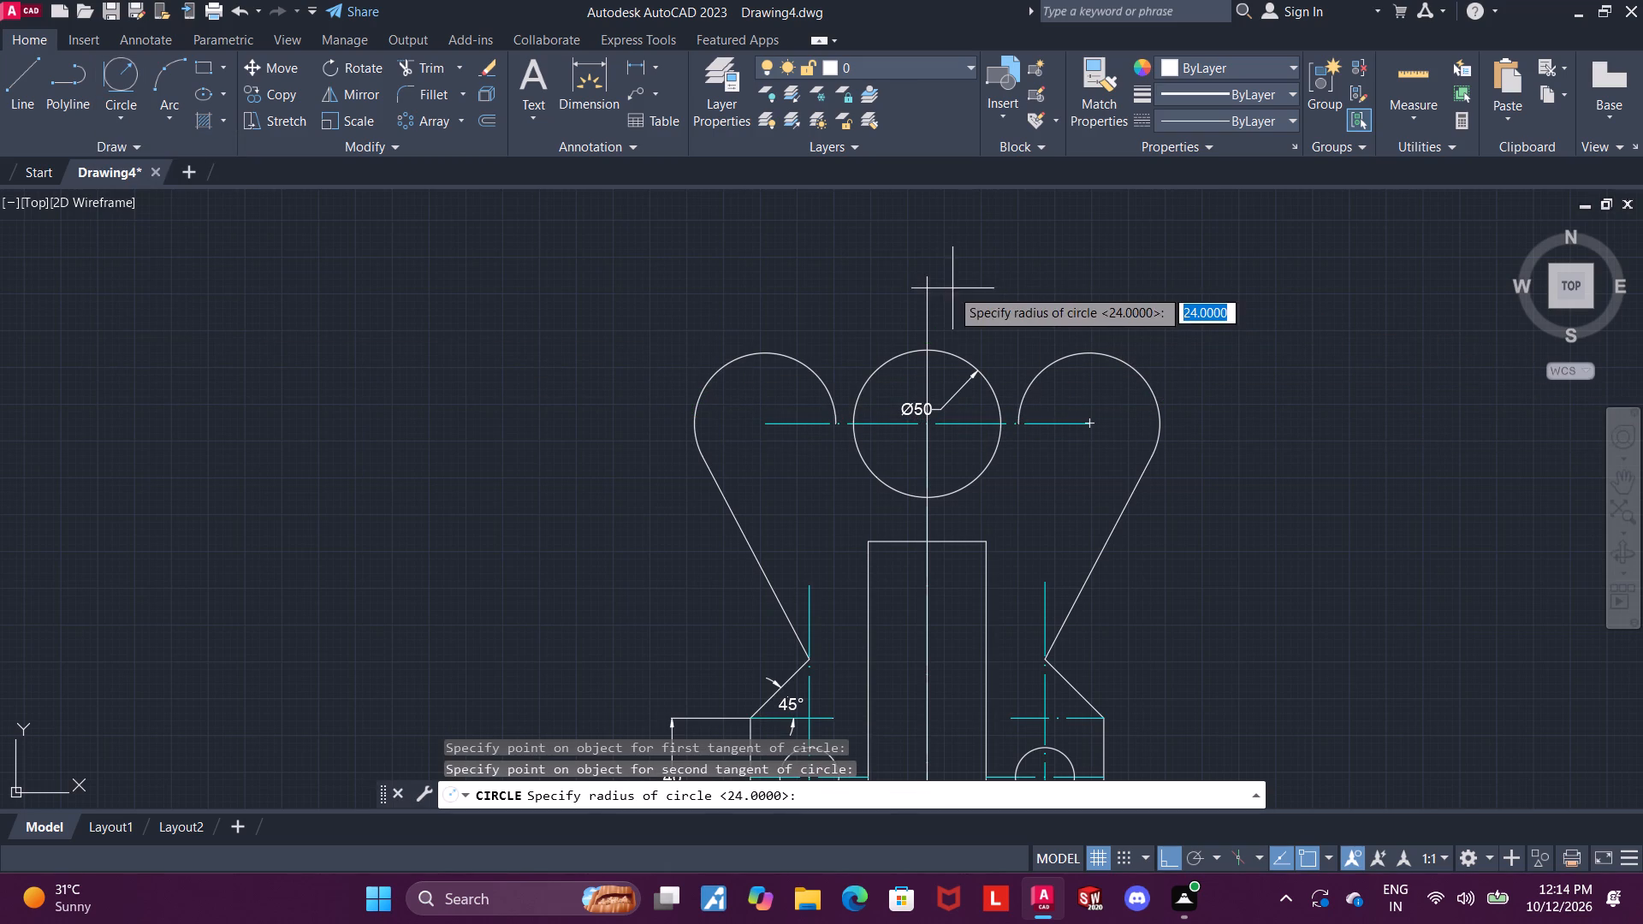
{"action": "key", "text": "F1"}
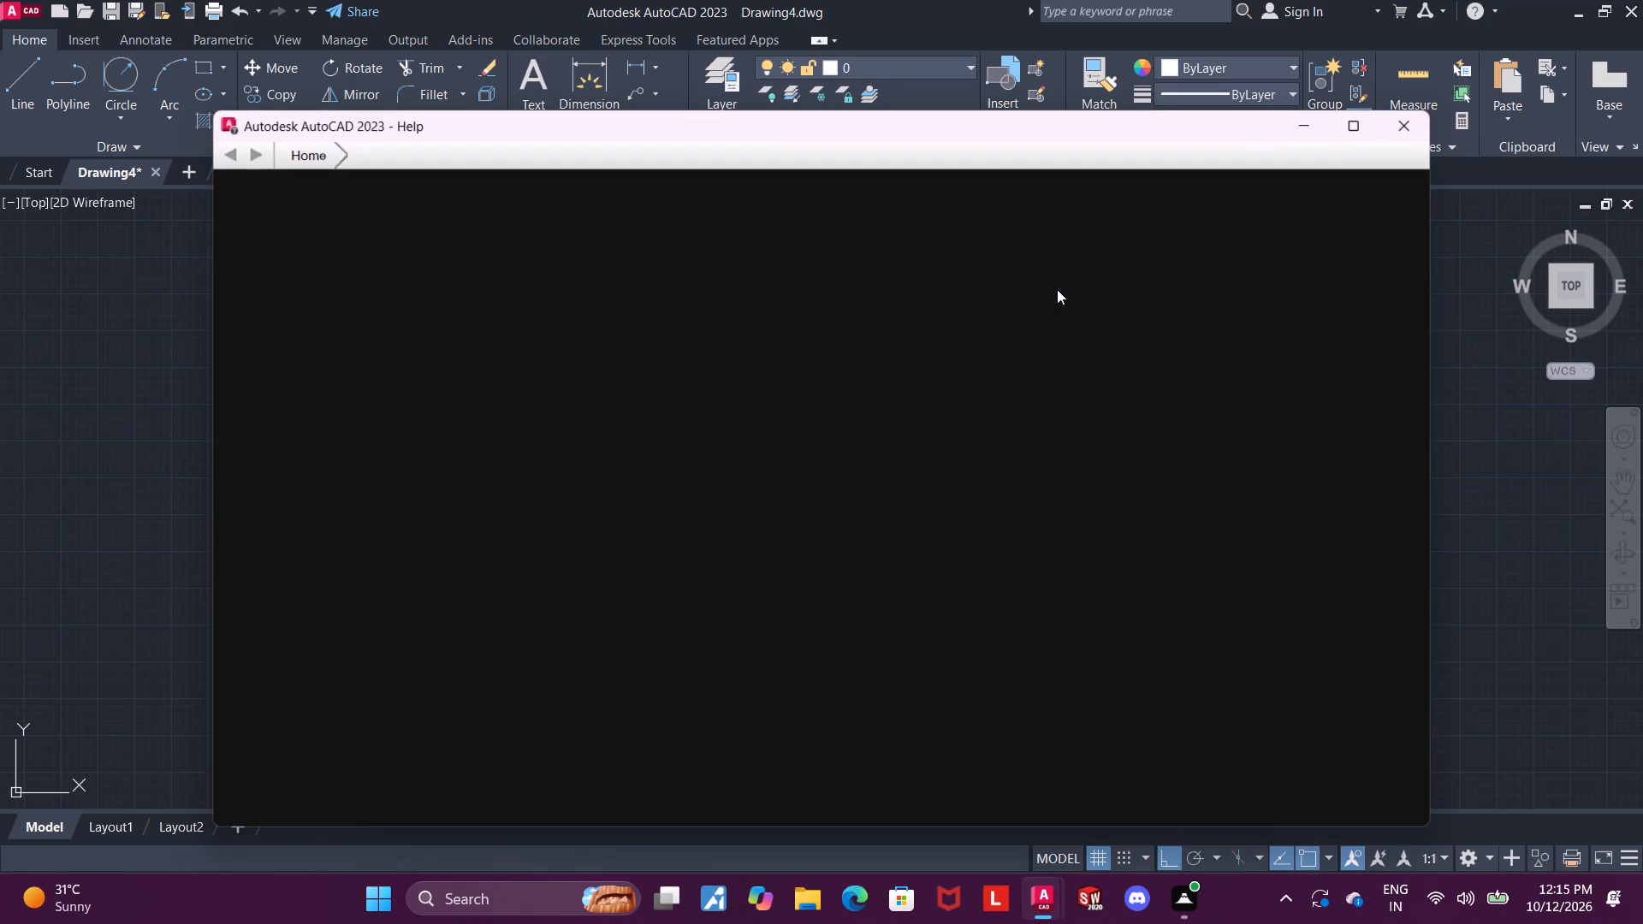
{"action": "left_click", "coordinate": [1426, 128]}
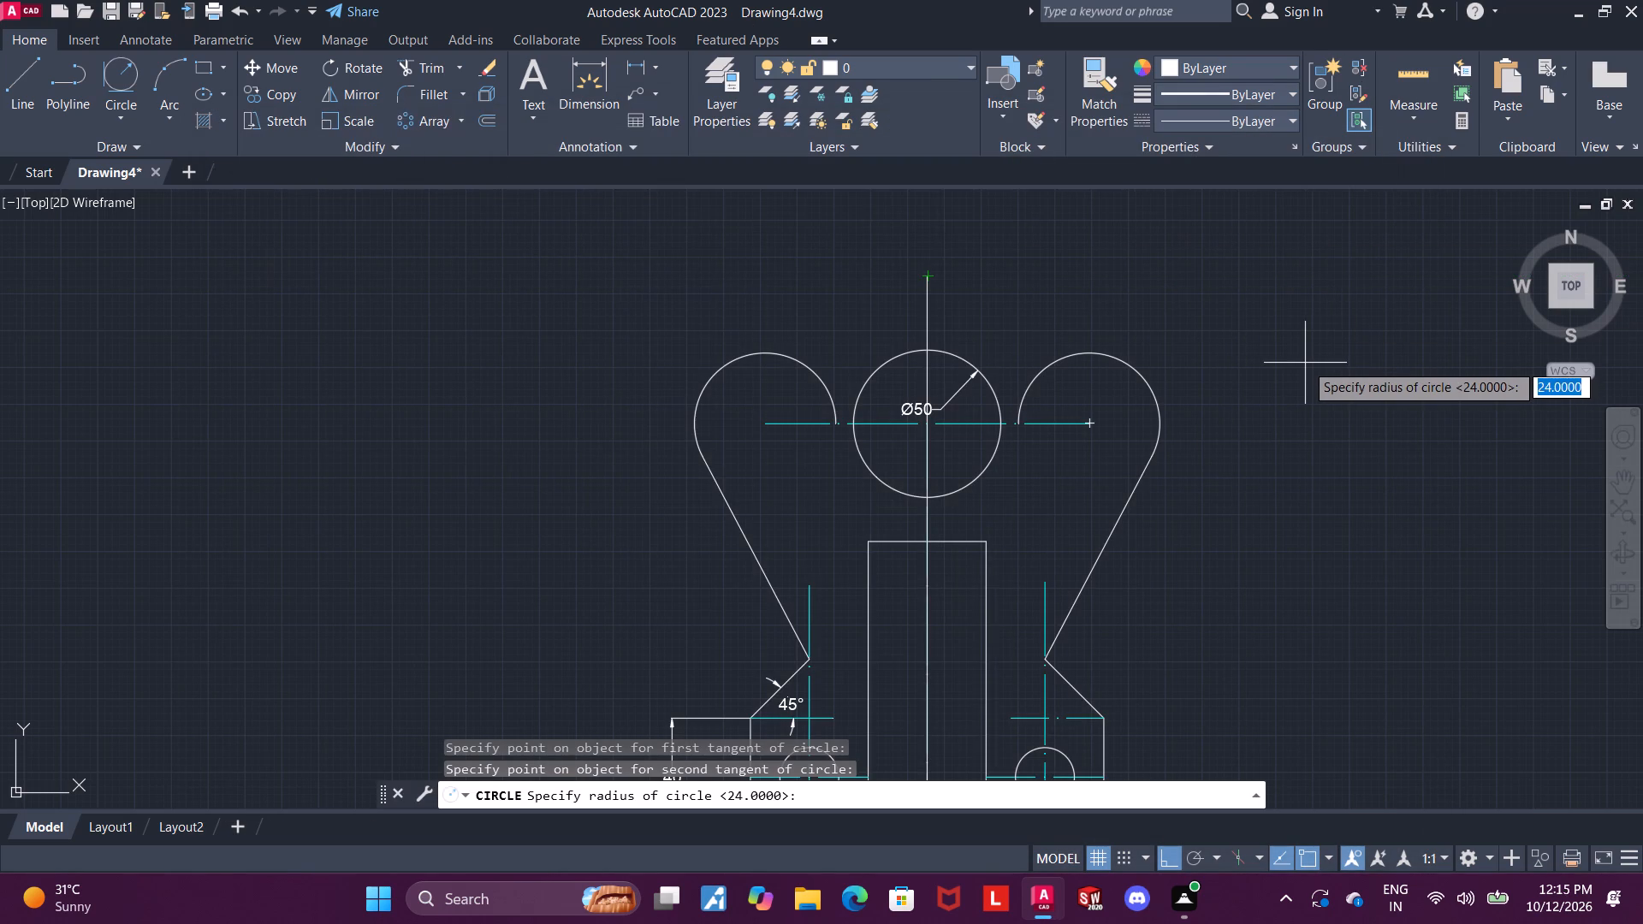
{"action": "type", "text": "190"}
{"action": "key", "text": "Return"}
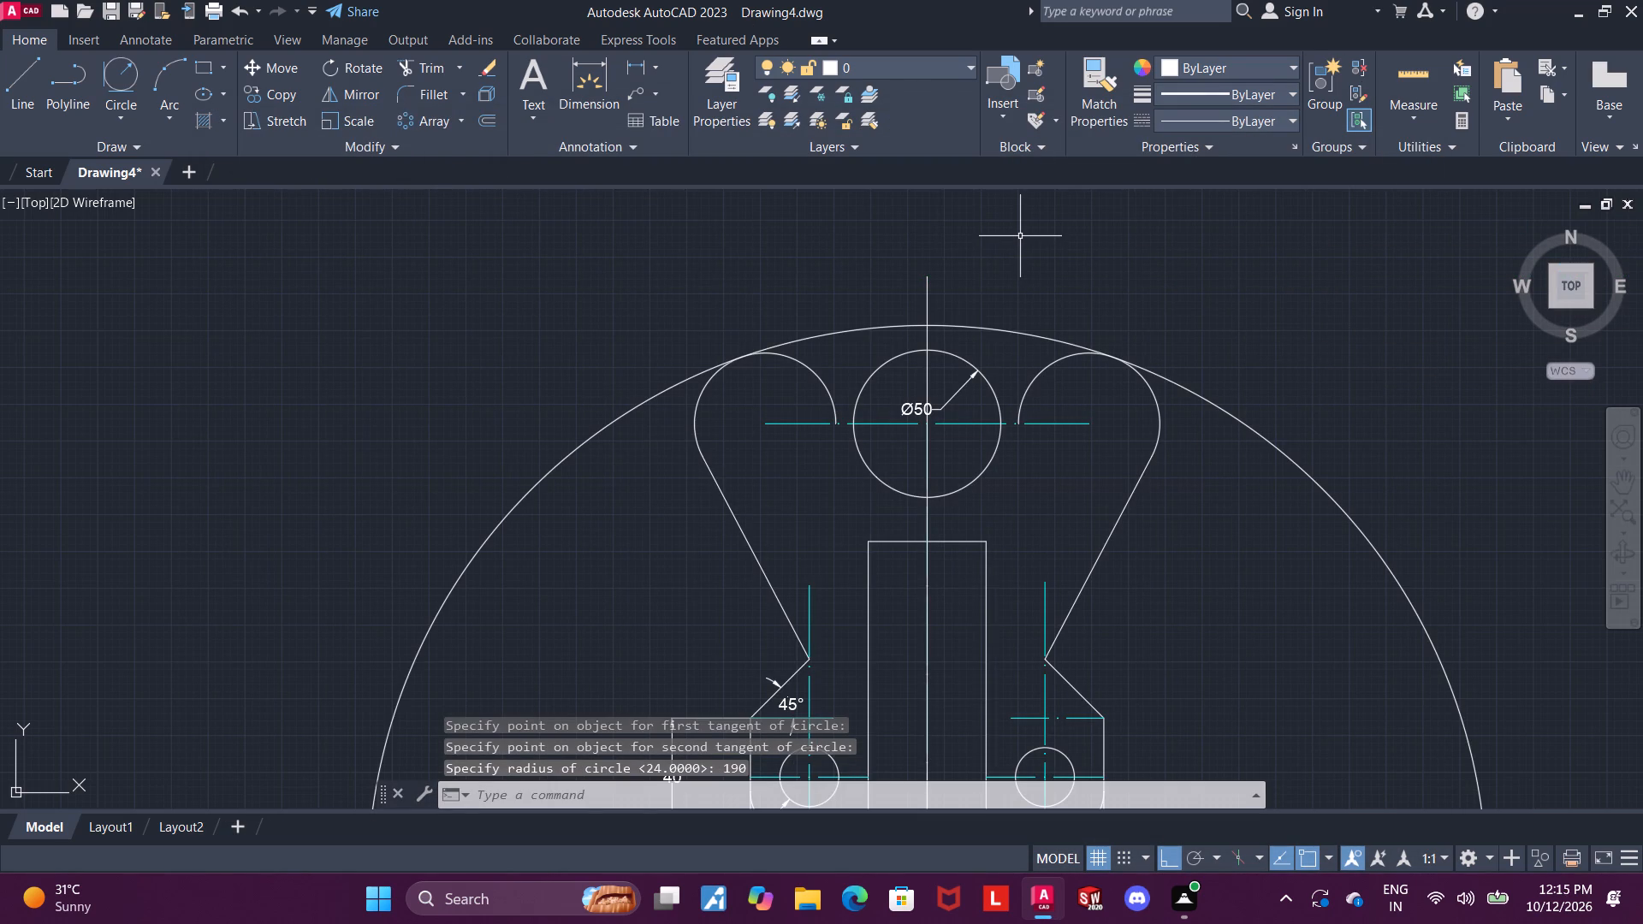
{"action": "key", "text": "Escape"}
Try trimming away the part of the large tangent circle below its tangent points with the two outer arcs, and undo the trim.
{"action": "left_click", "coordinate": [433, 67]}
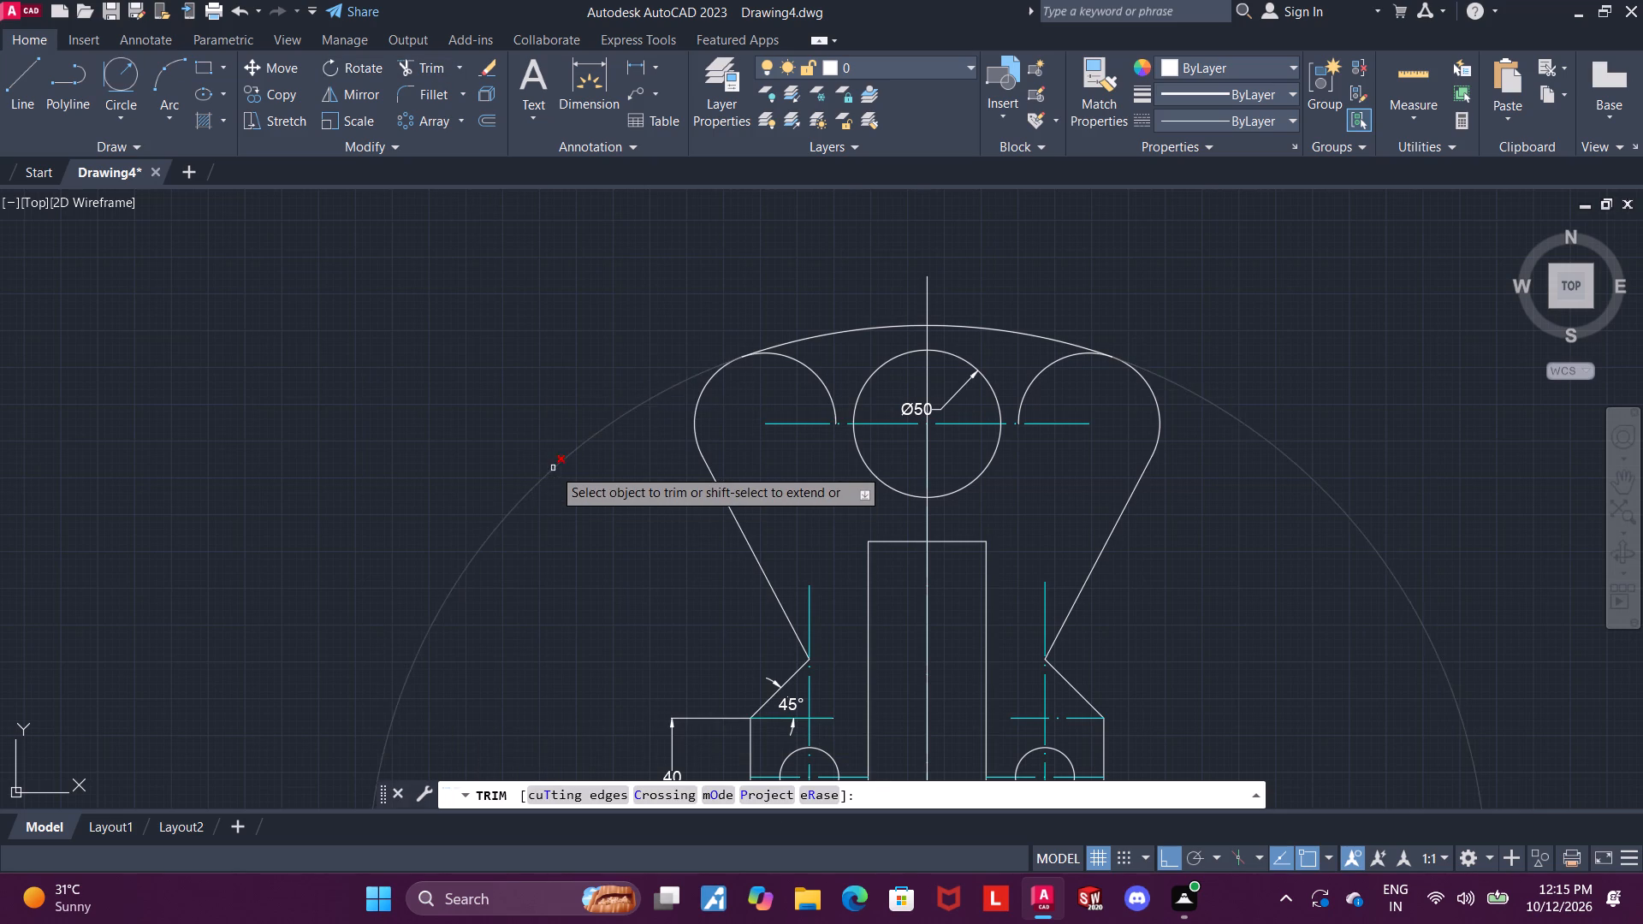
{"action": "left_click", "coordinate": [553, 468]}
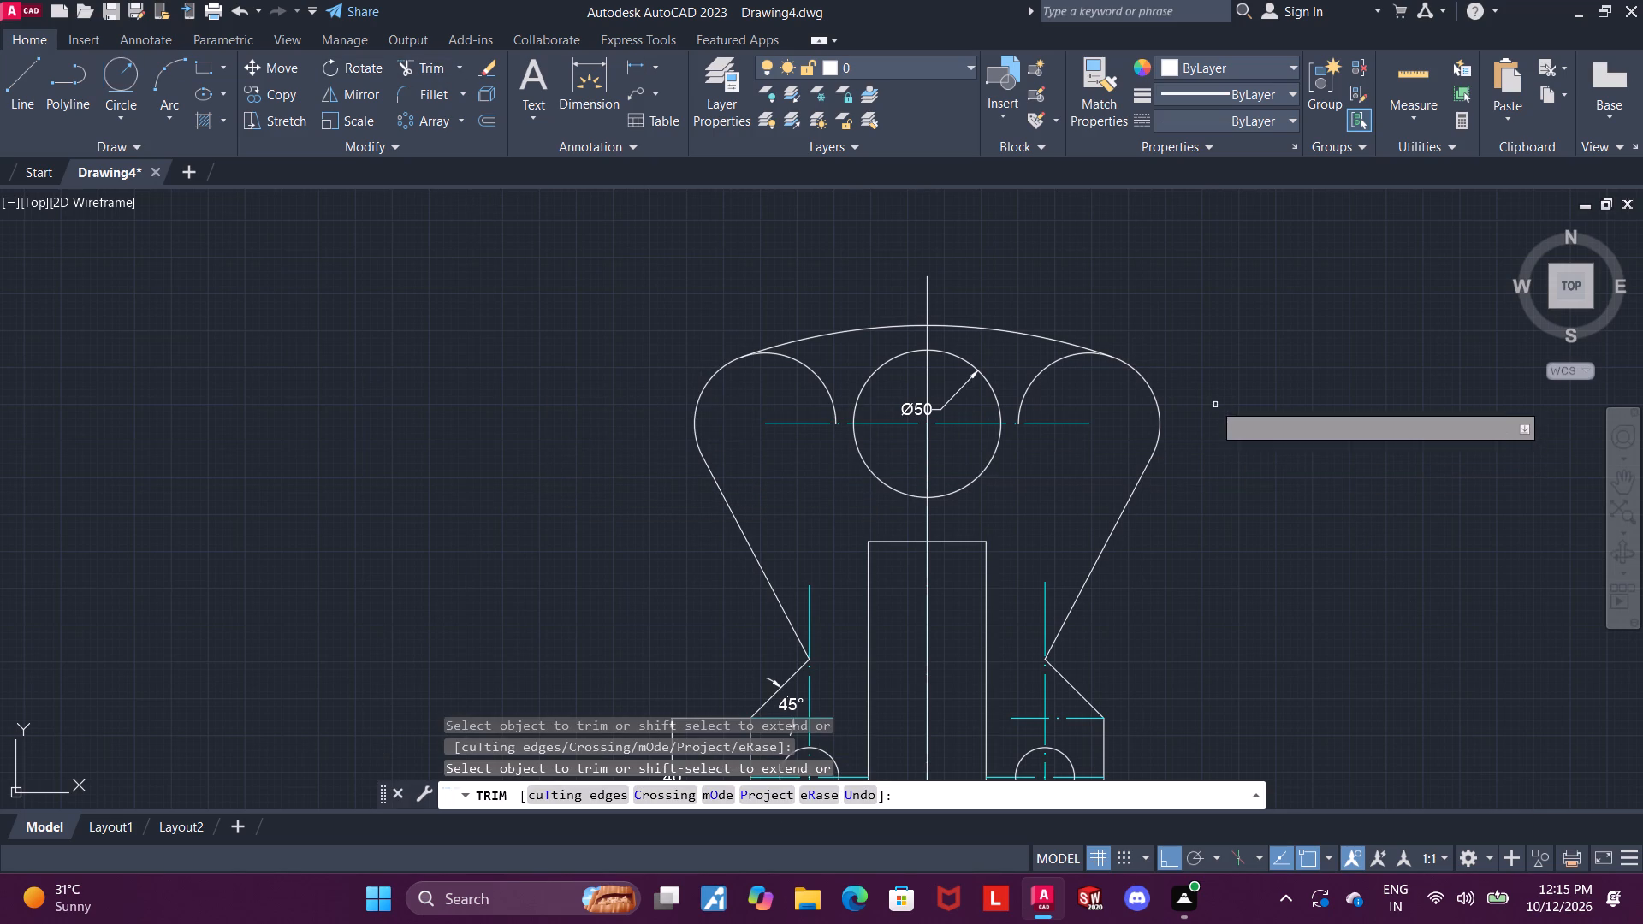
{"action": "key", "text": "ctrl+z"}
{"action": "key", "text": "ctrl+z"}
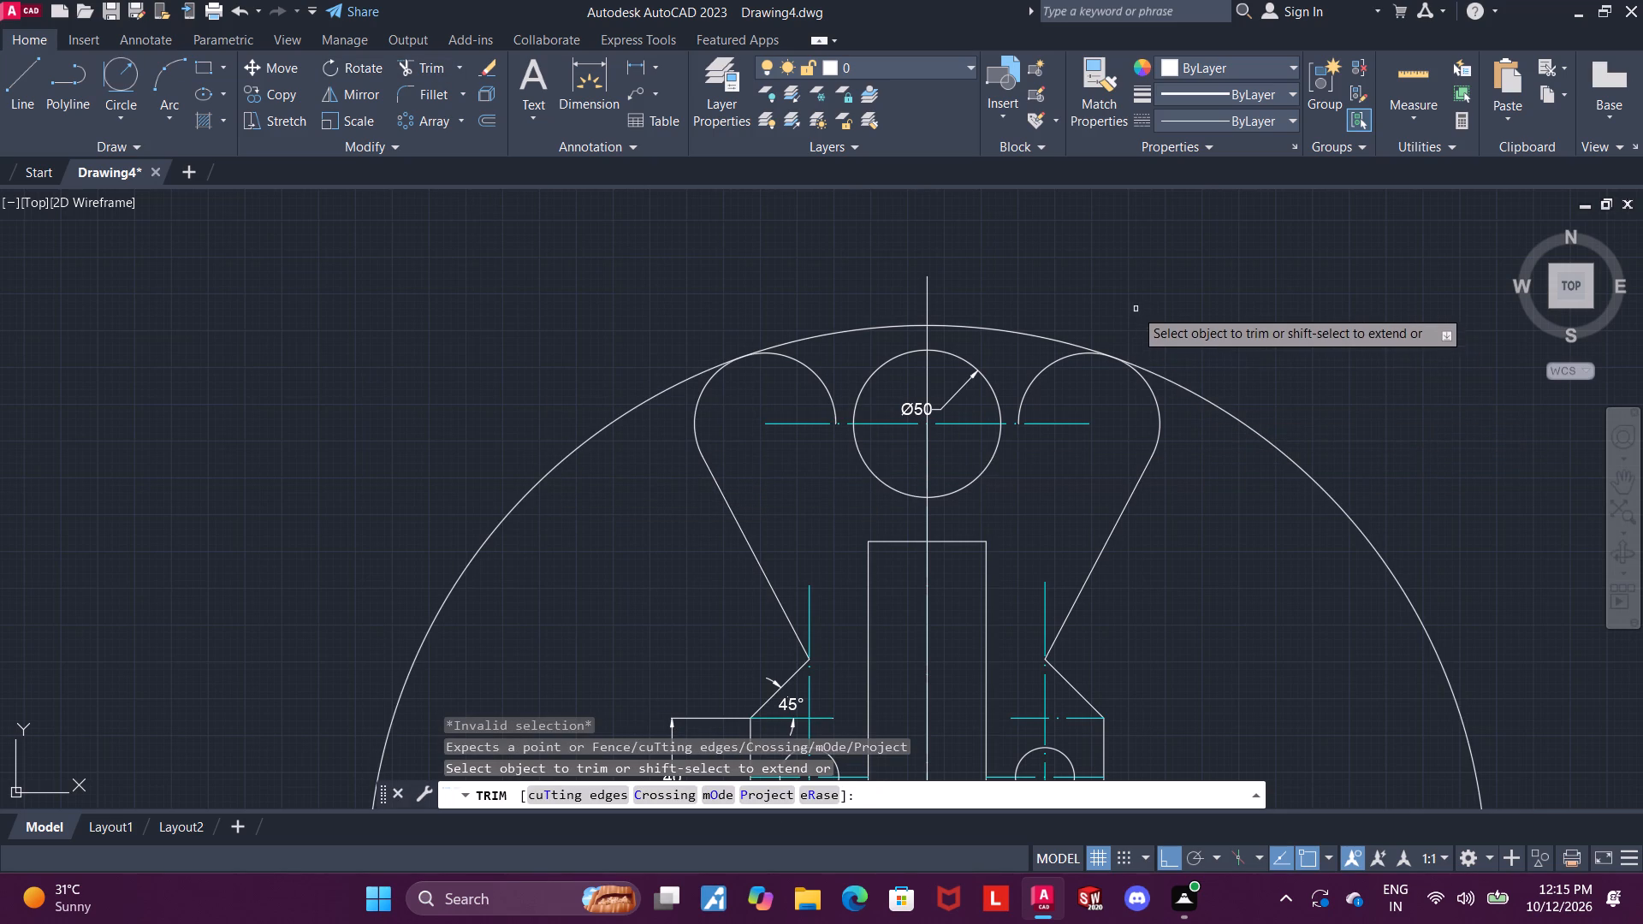
Undo the large radius 190 circle tangent to the left and right outer arcs.
{"action": "key", "text": "ctrl+z"}
{"action": "key", "text": "Escape"}
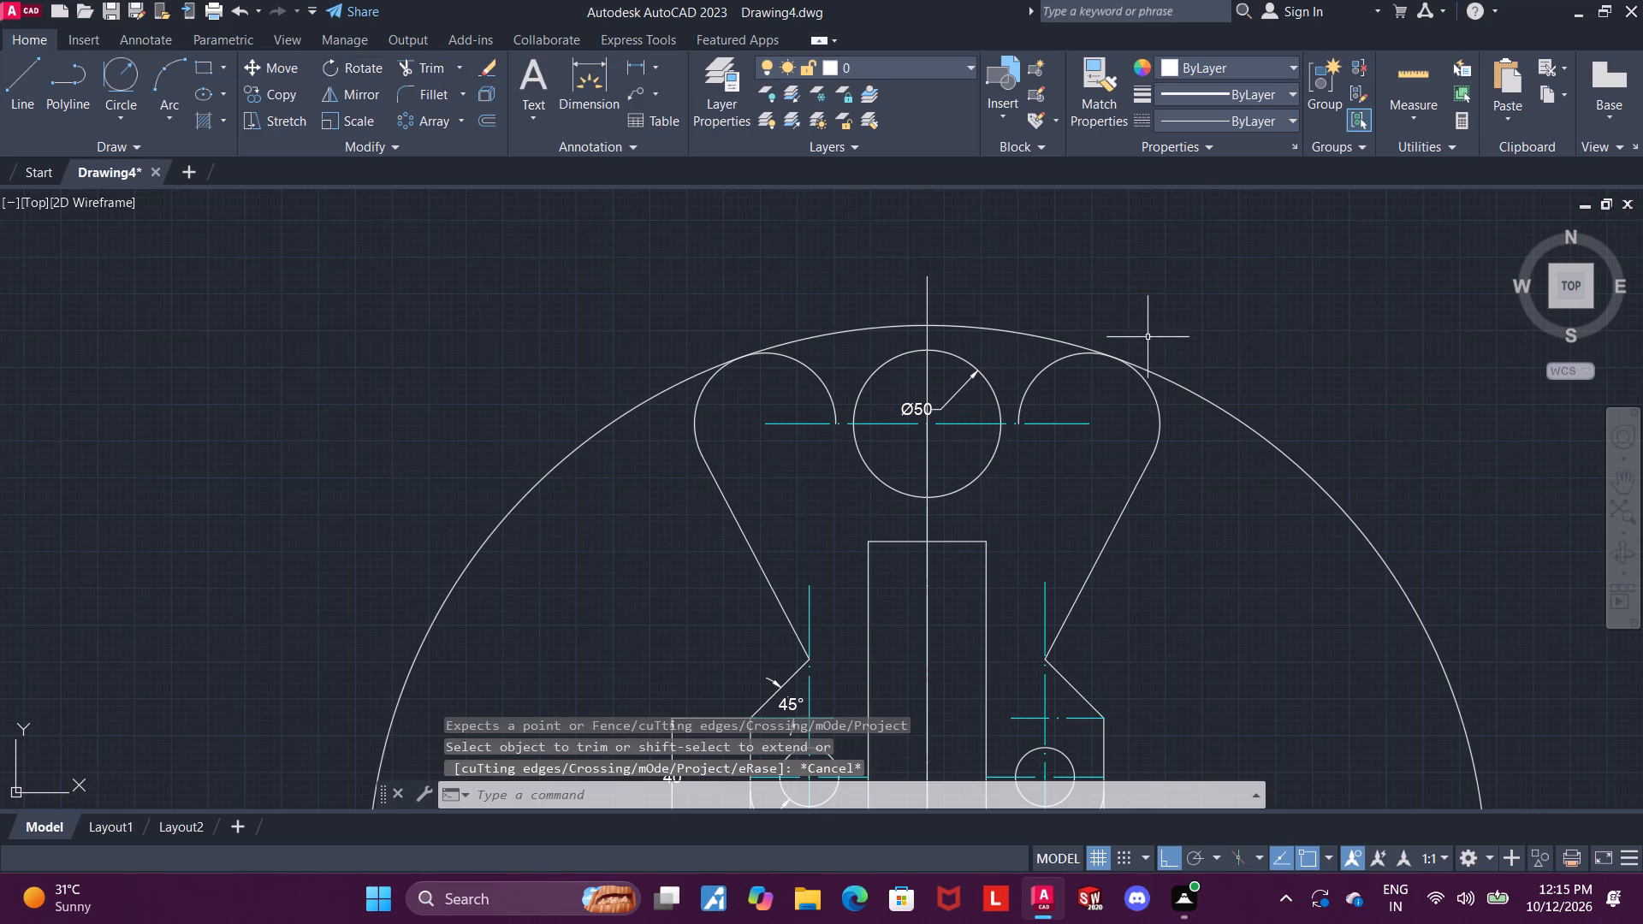
{"action": "key", "text": "ctrl+z"}
{"action": "key", "text": "ctrl+z"}
{"action": "key", "text": "Escape"}
{"action": "key", "text": "Escape"}
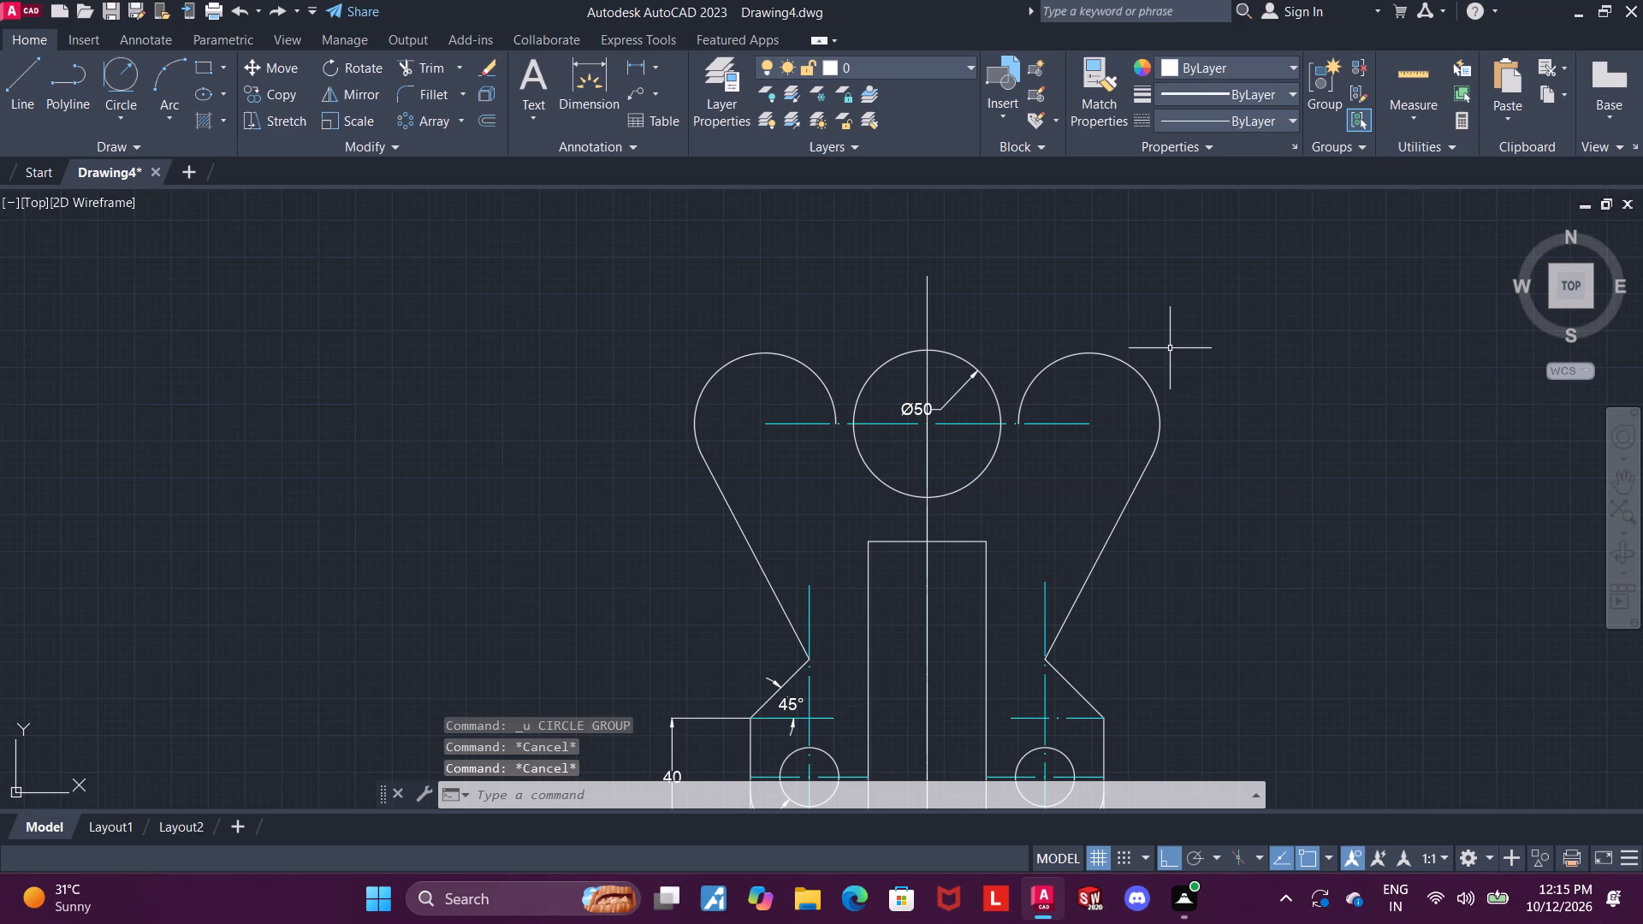
{"action": "key", "text": "Escape"}
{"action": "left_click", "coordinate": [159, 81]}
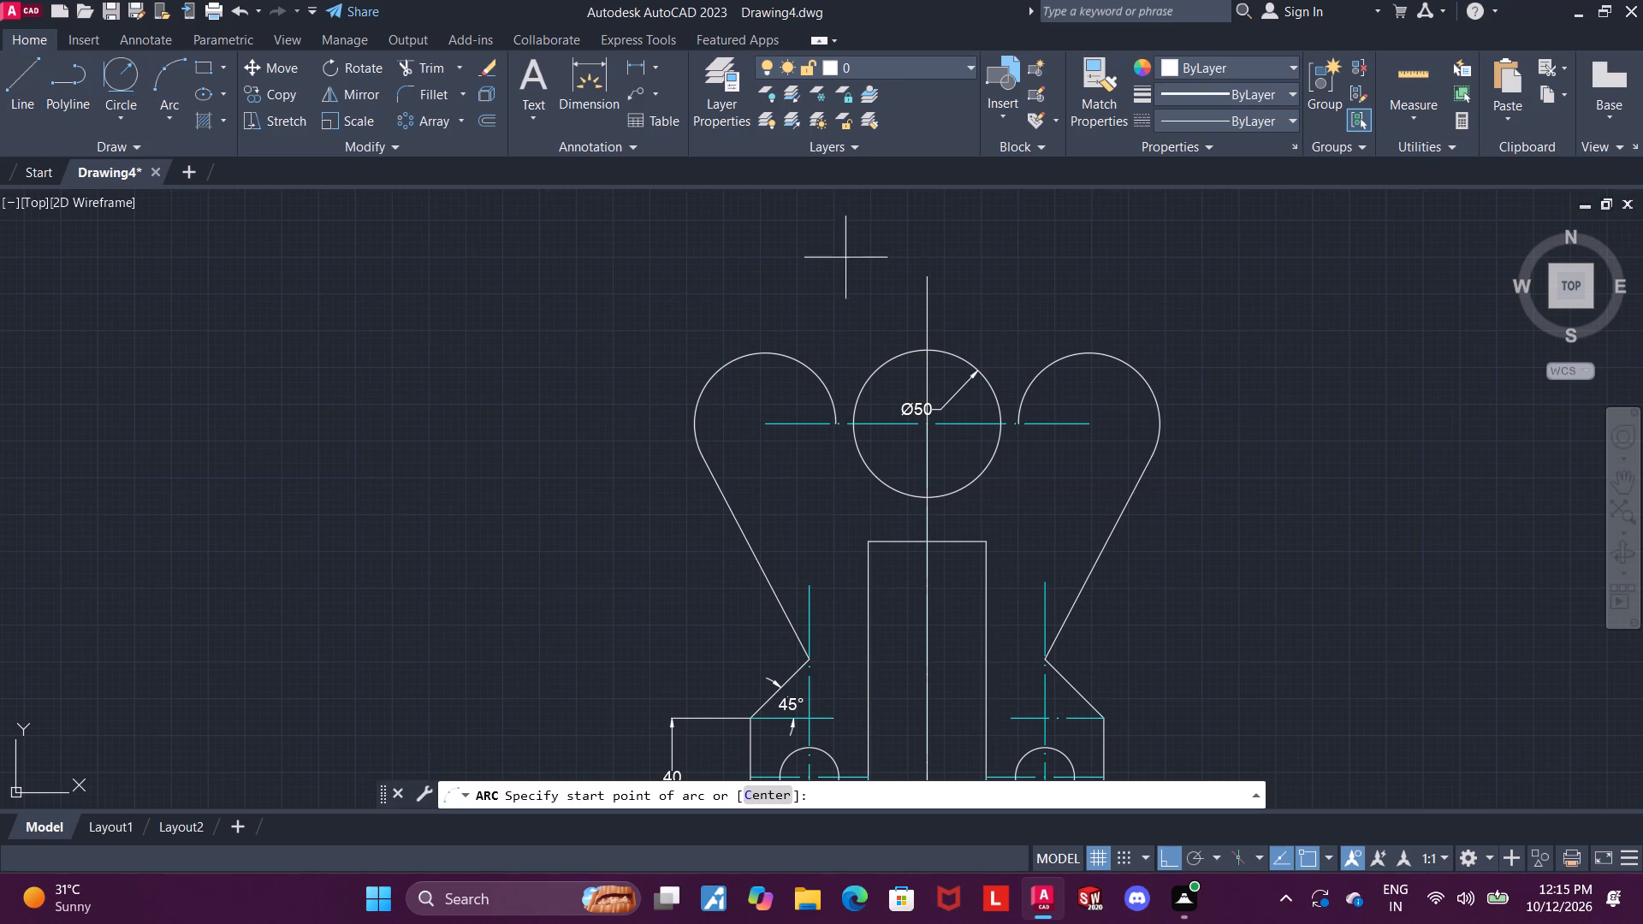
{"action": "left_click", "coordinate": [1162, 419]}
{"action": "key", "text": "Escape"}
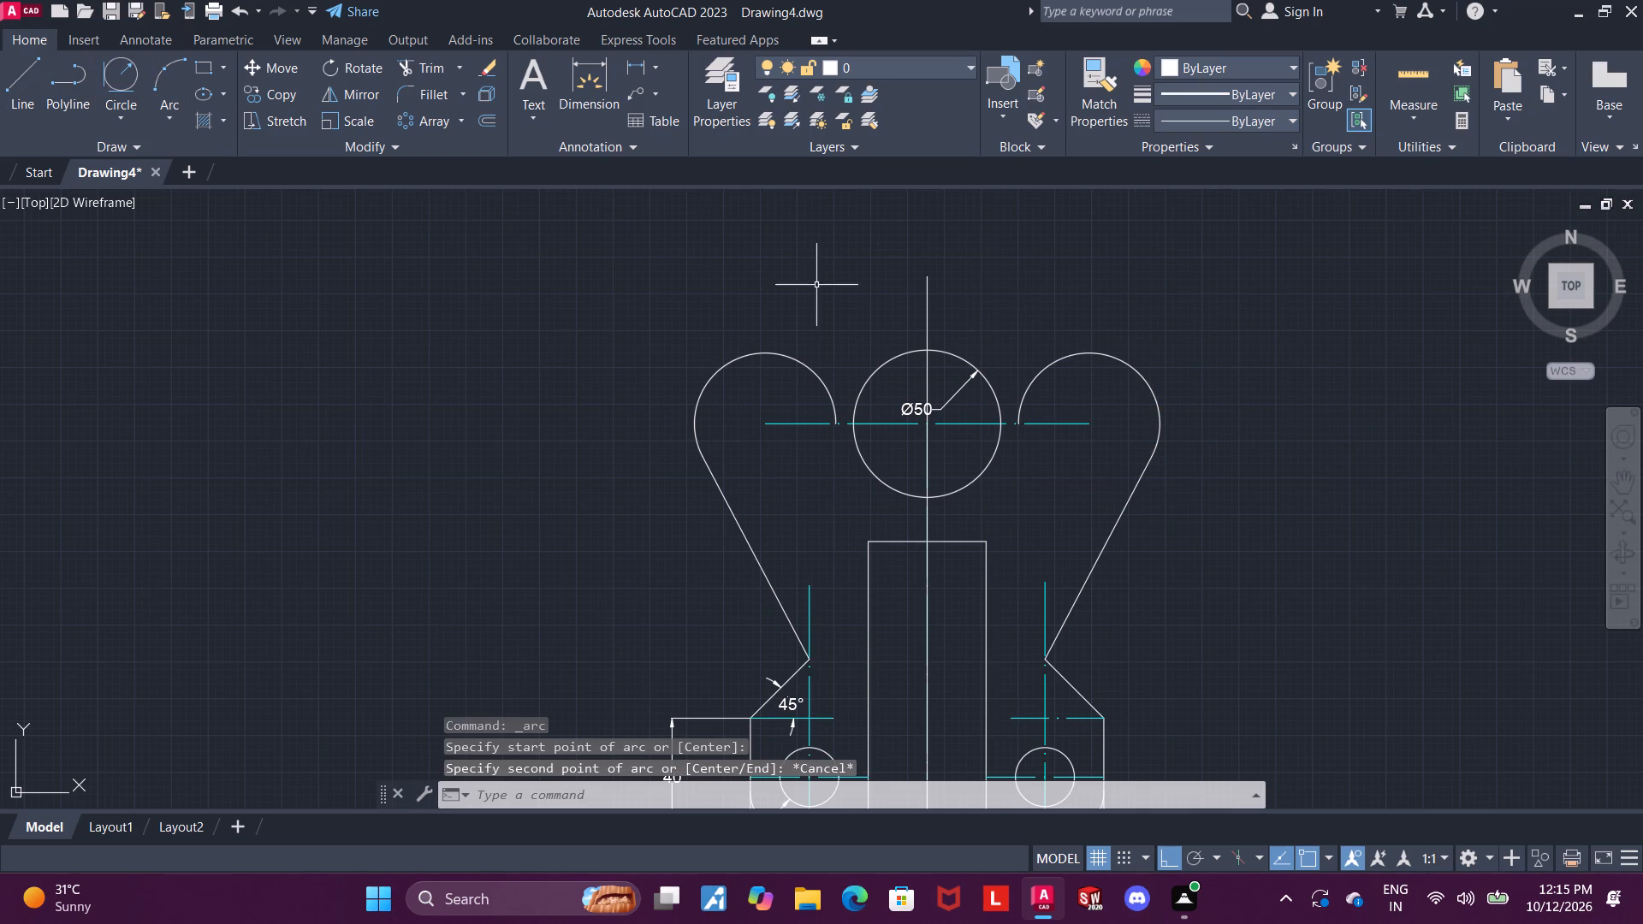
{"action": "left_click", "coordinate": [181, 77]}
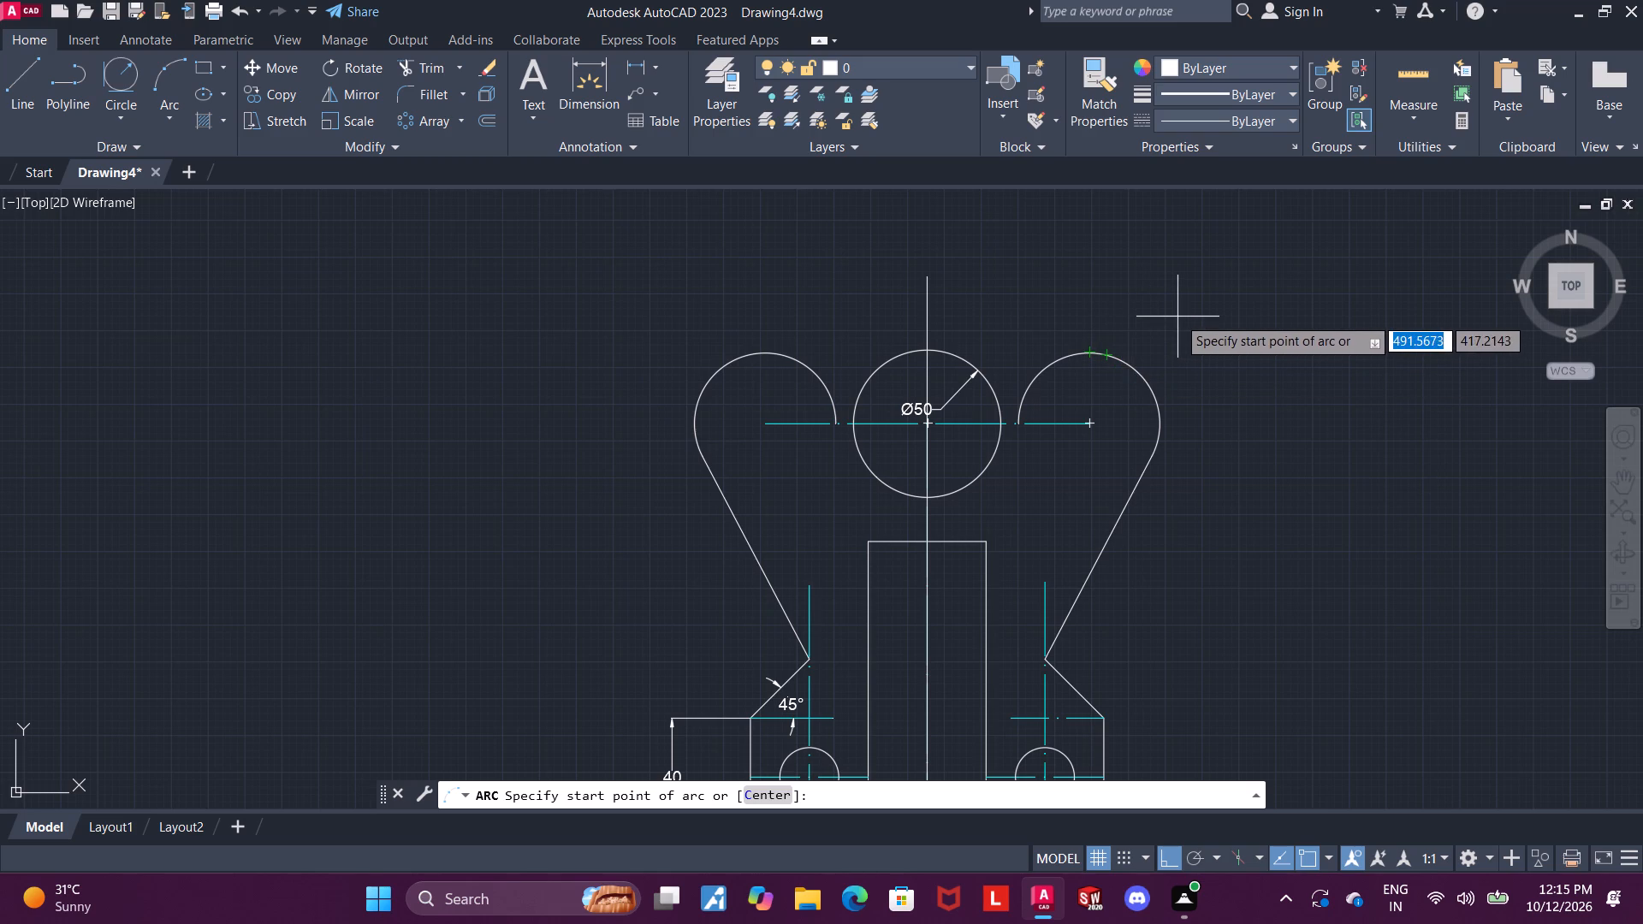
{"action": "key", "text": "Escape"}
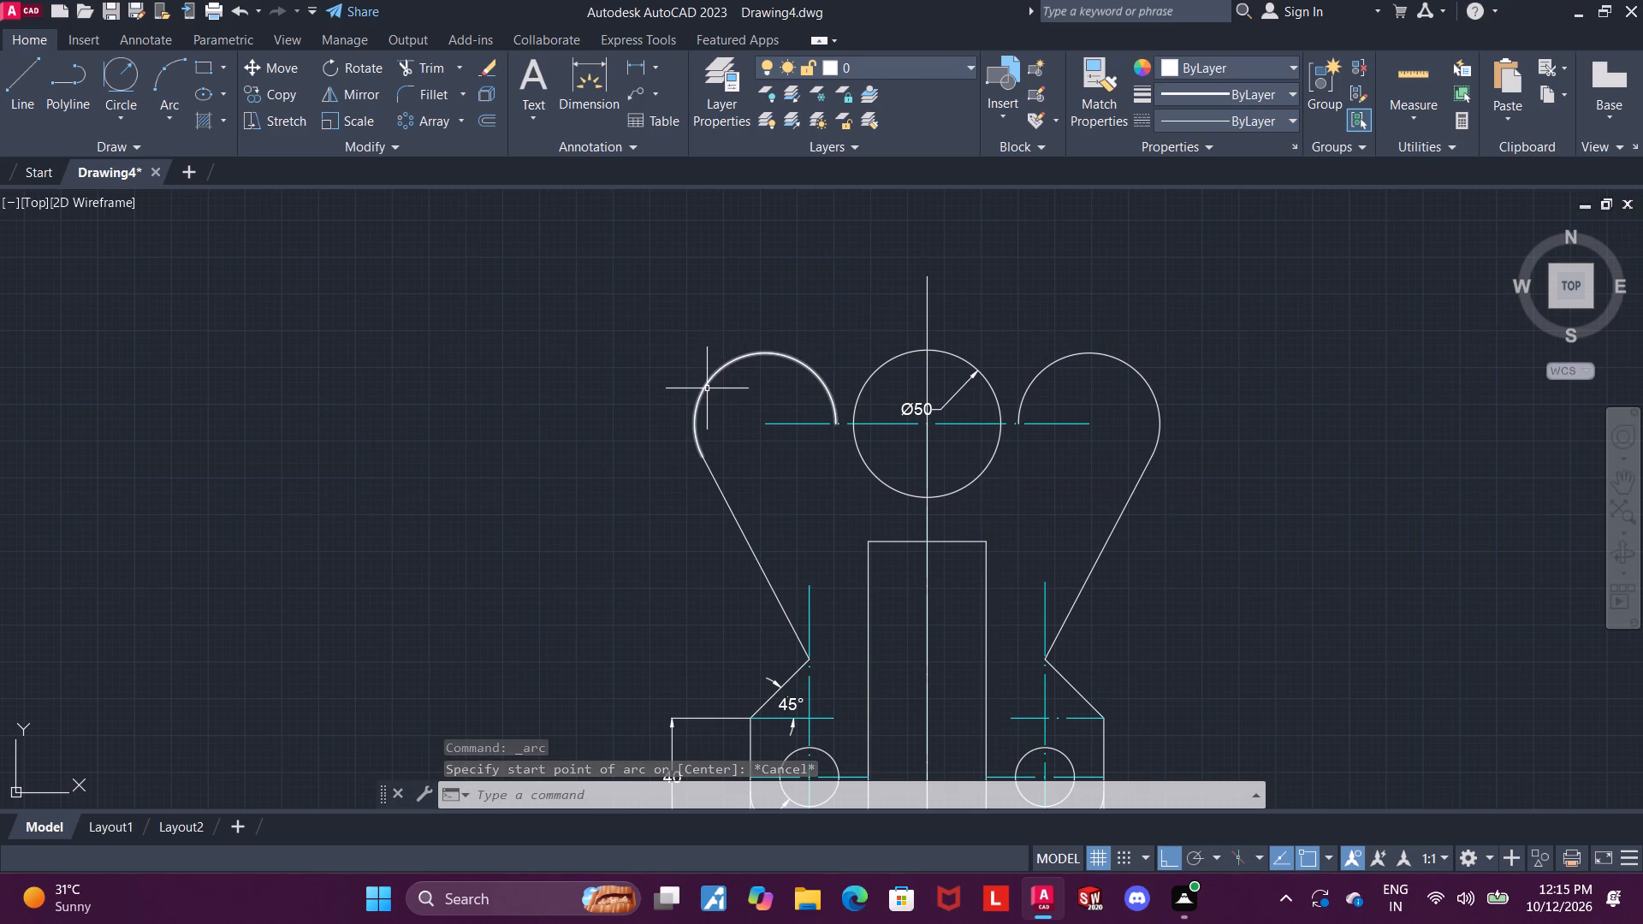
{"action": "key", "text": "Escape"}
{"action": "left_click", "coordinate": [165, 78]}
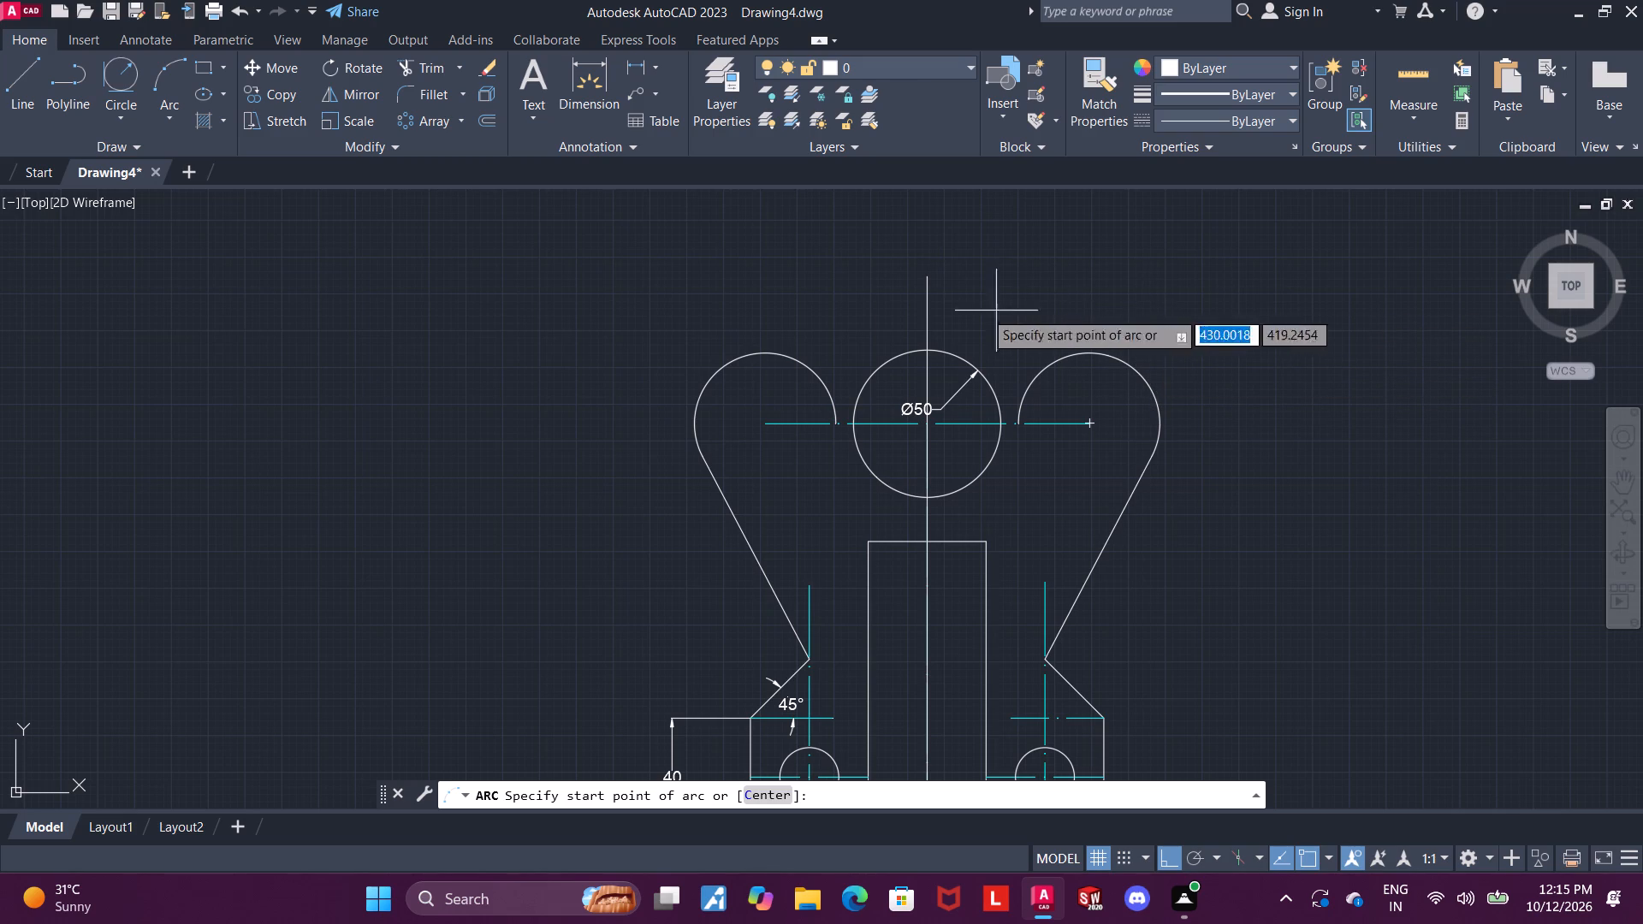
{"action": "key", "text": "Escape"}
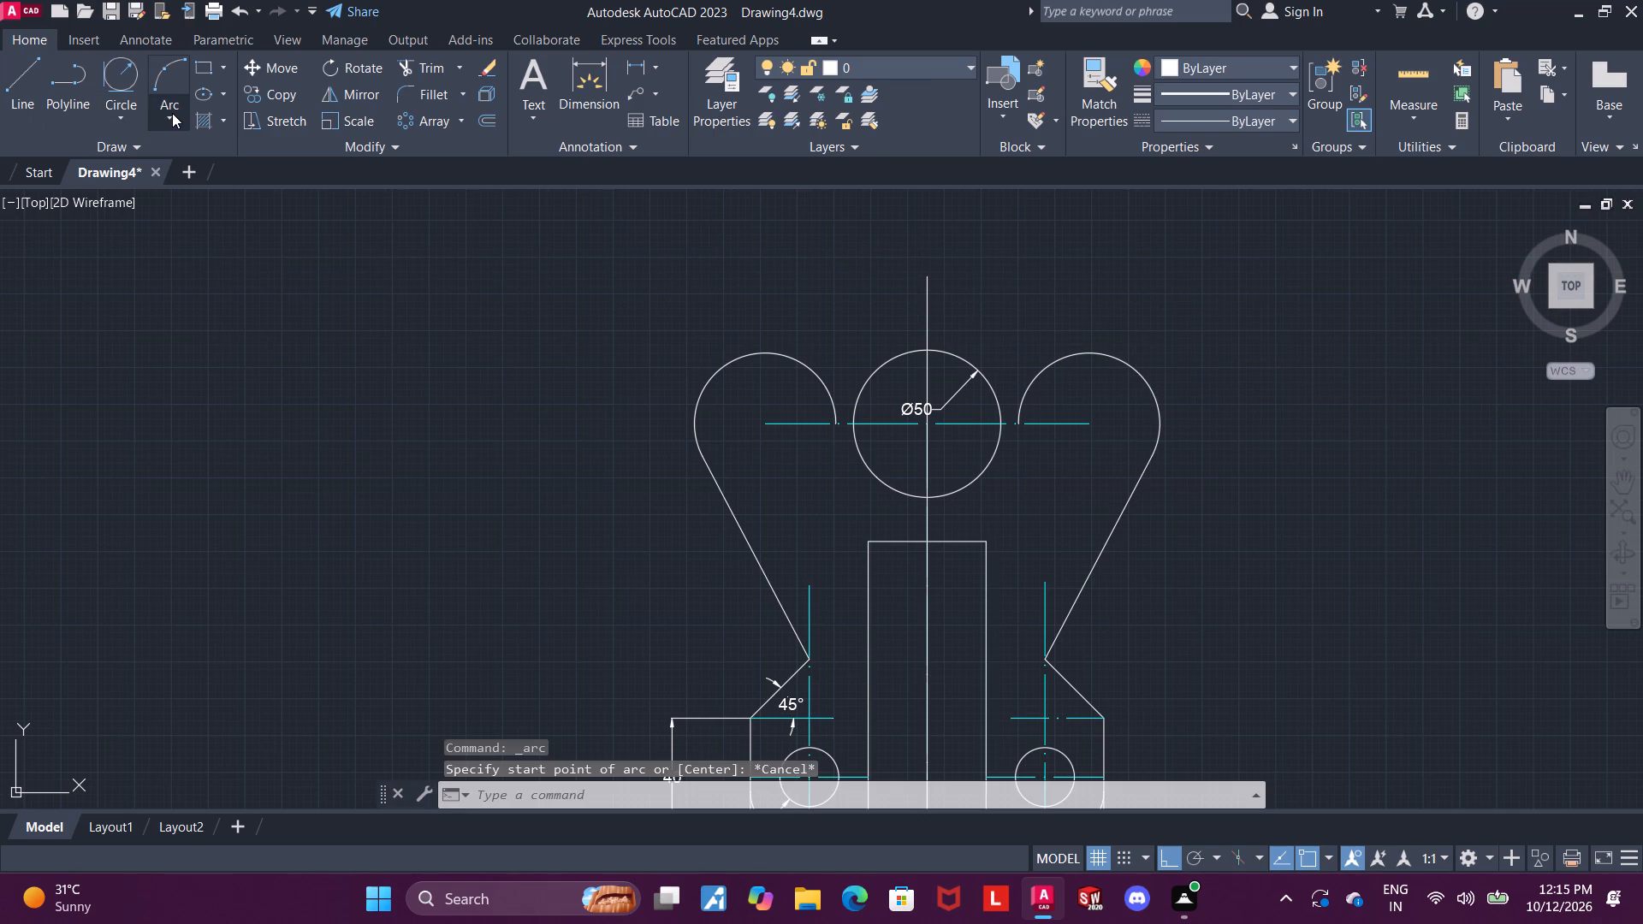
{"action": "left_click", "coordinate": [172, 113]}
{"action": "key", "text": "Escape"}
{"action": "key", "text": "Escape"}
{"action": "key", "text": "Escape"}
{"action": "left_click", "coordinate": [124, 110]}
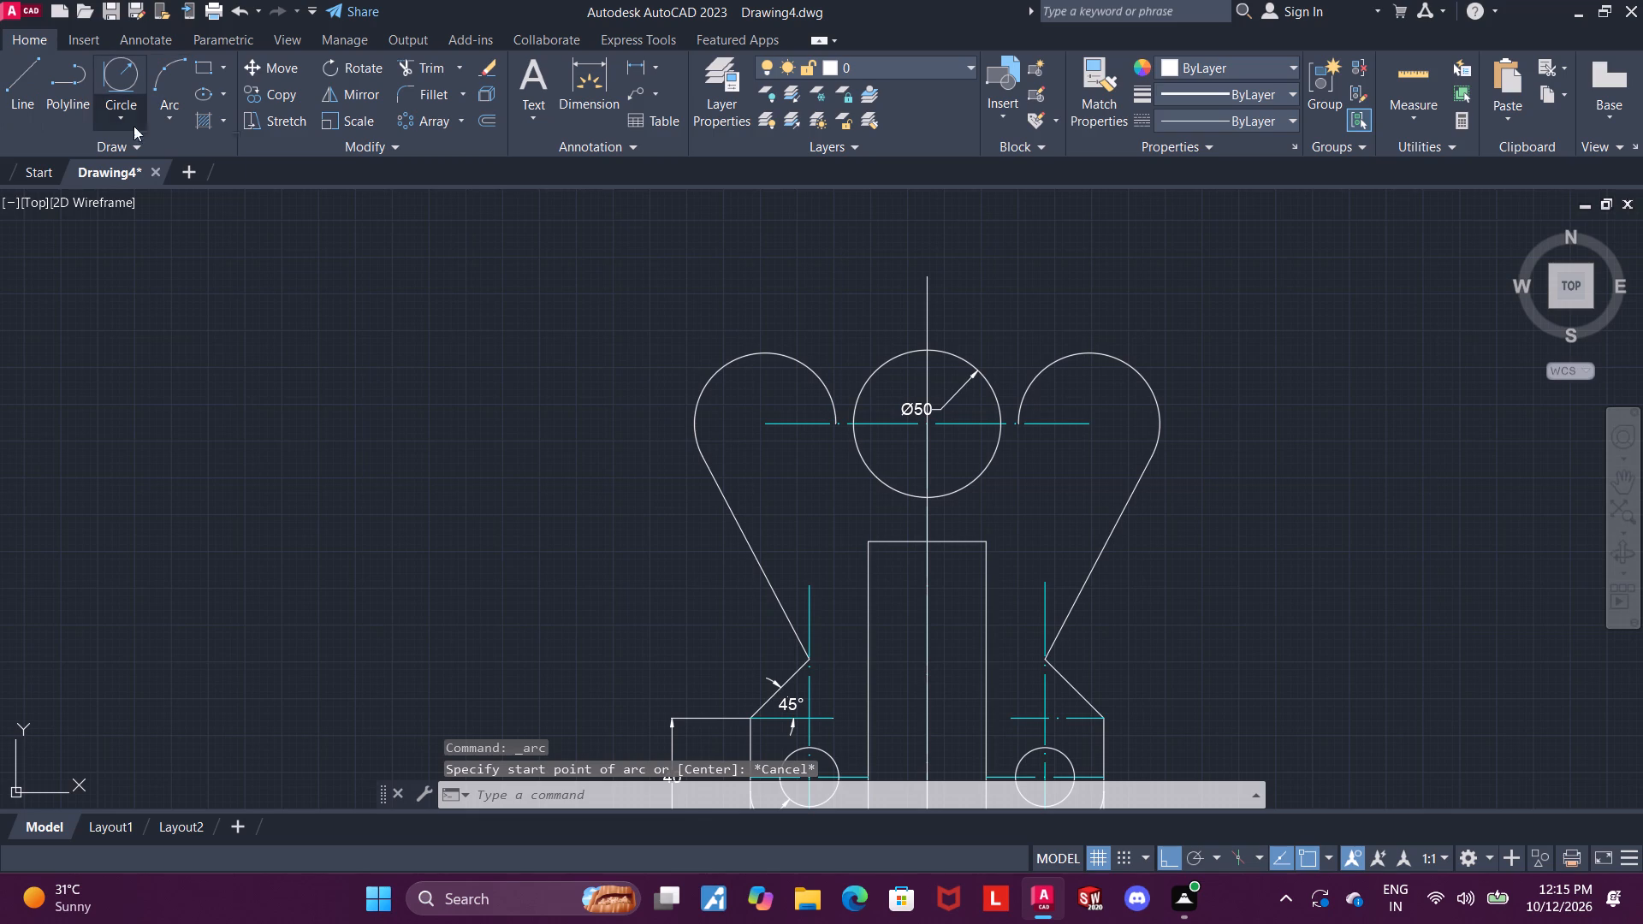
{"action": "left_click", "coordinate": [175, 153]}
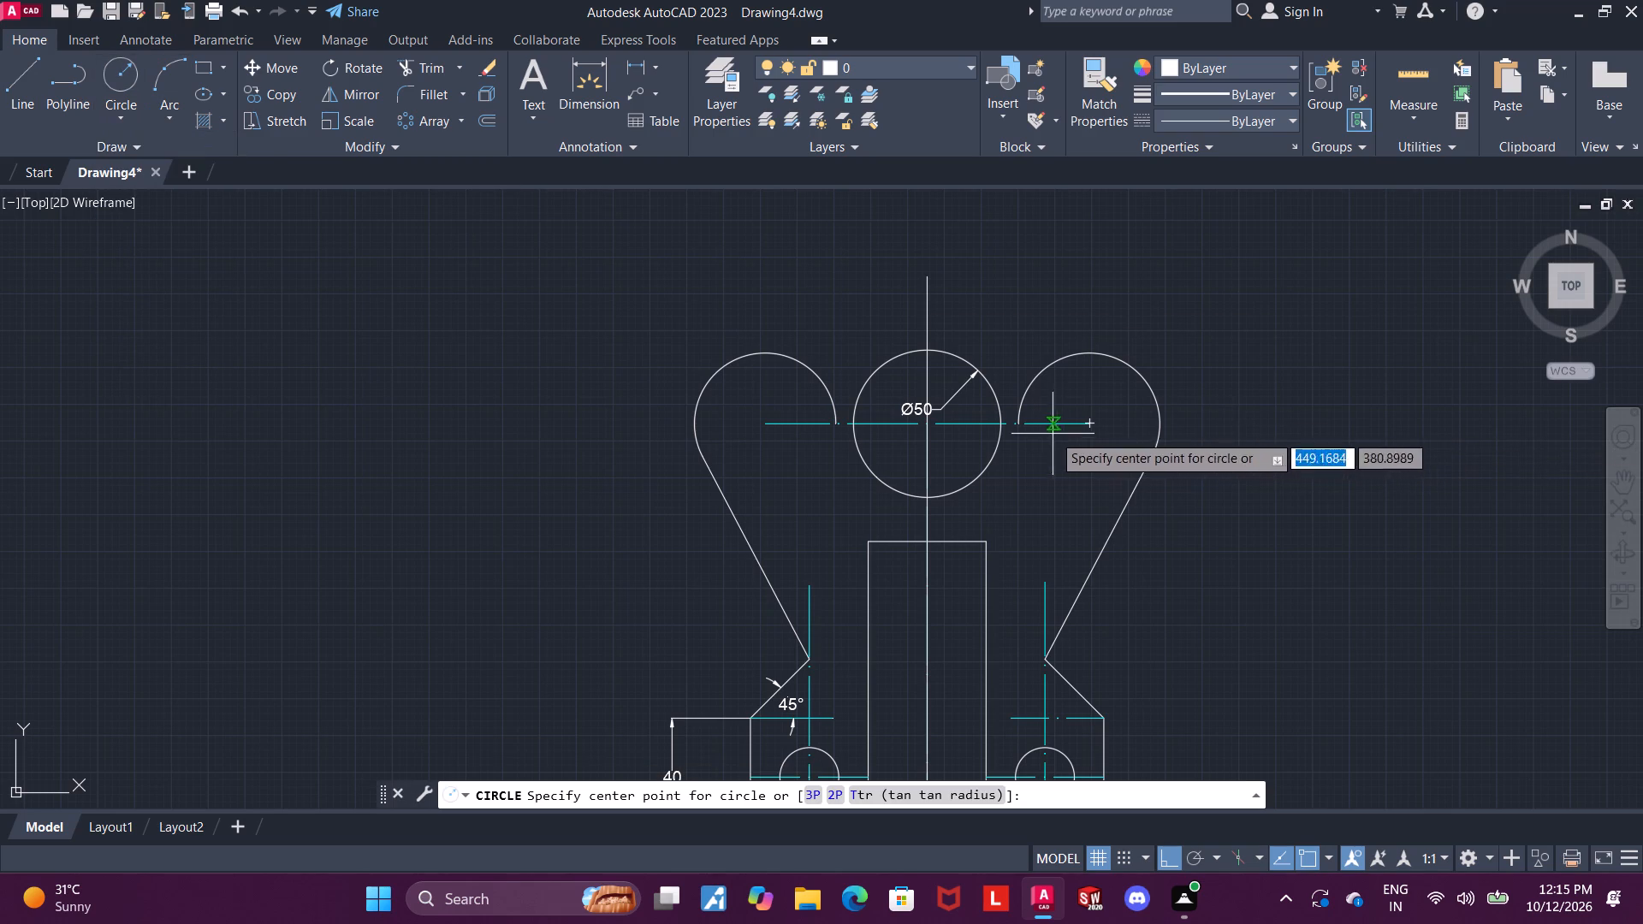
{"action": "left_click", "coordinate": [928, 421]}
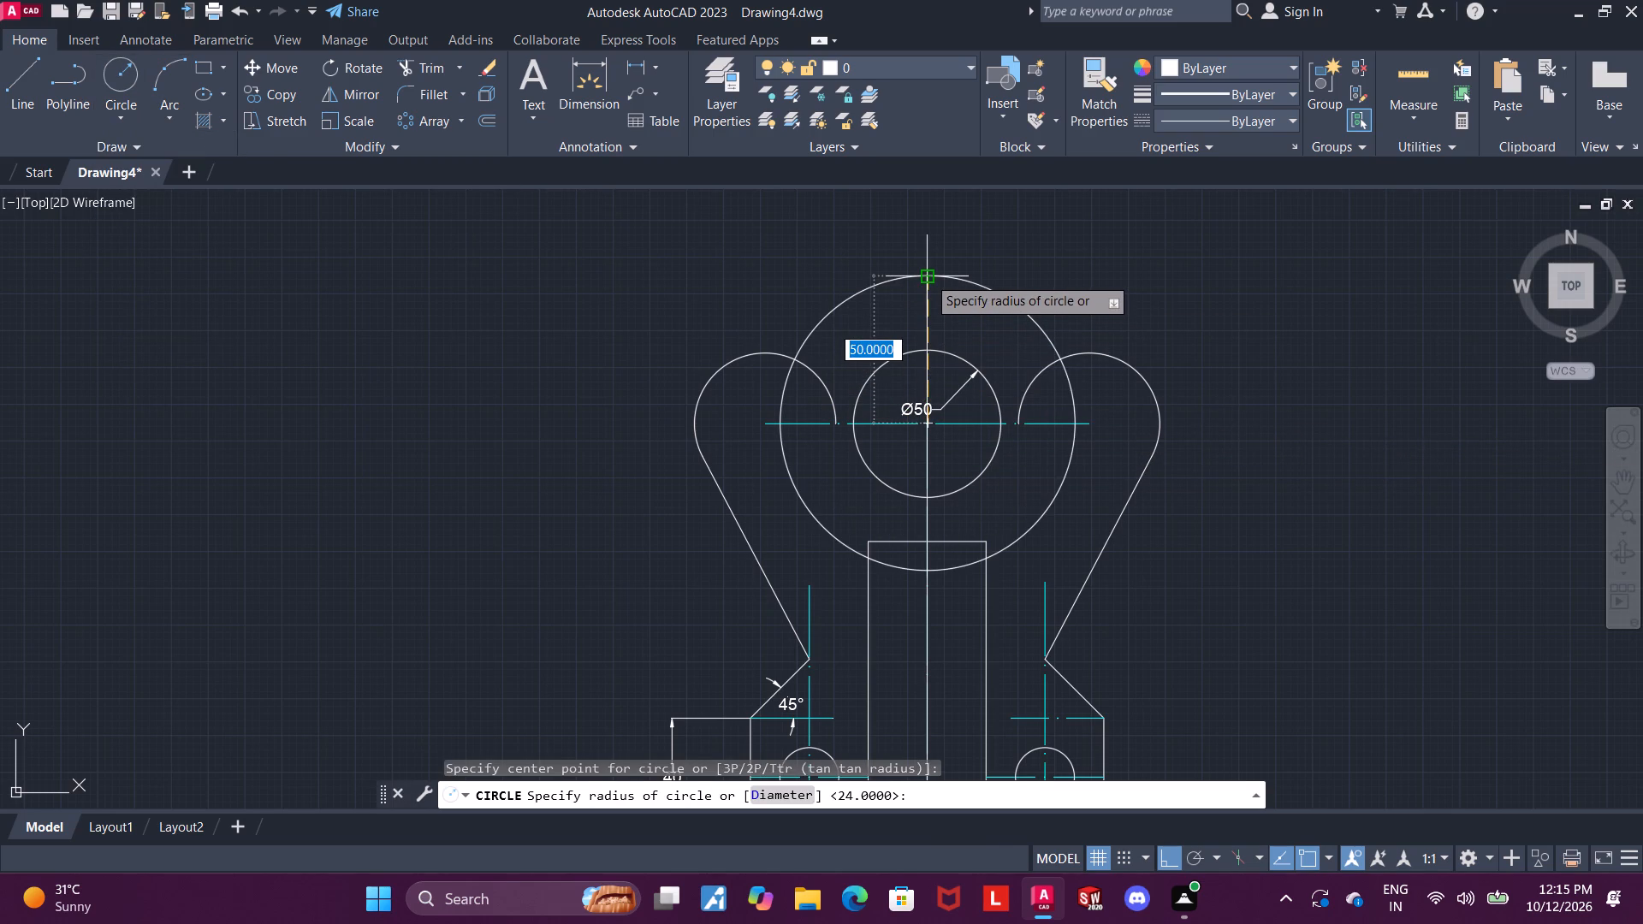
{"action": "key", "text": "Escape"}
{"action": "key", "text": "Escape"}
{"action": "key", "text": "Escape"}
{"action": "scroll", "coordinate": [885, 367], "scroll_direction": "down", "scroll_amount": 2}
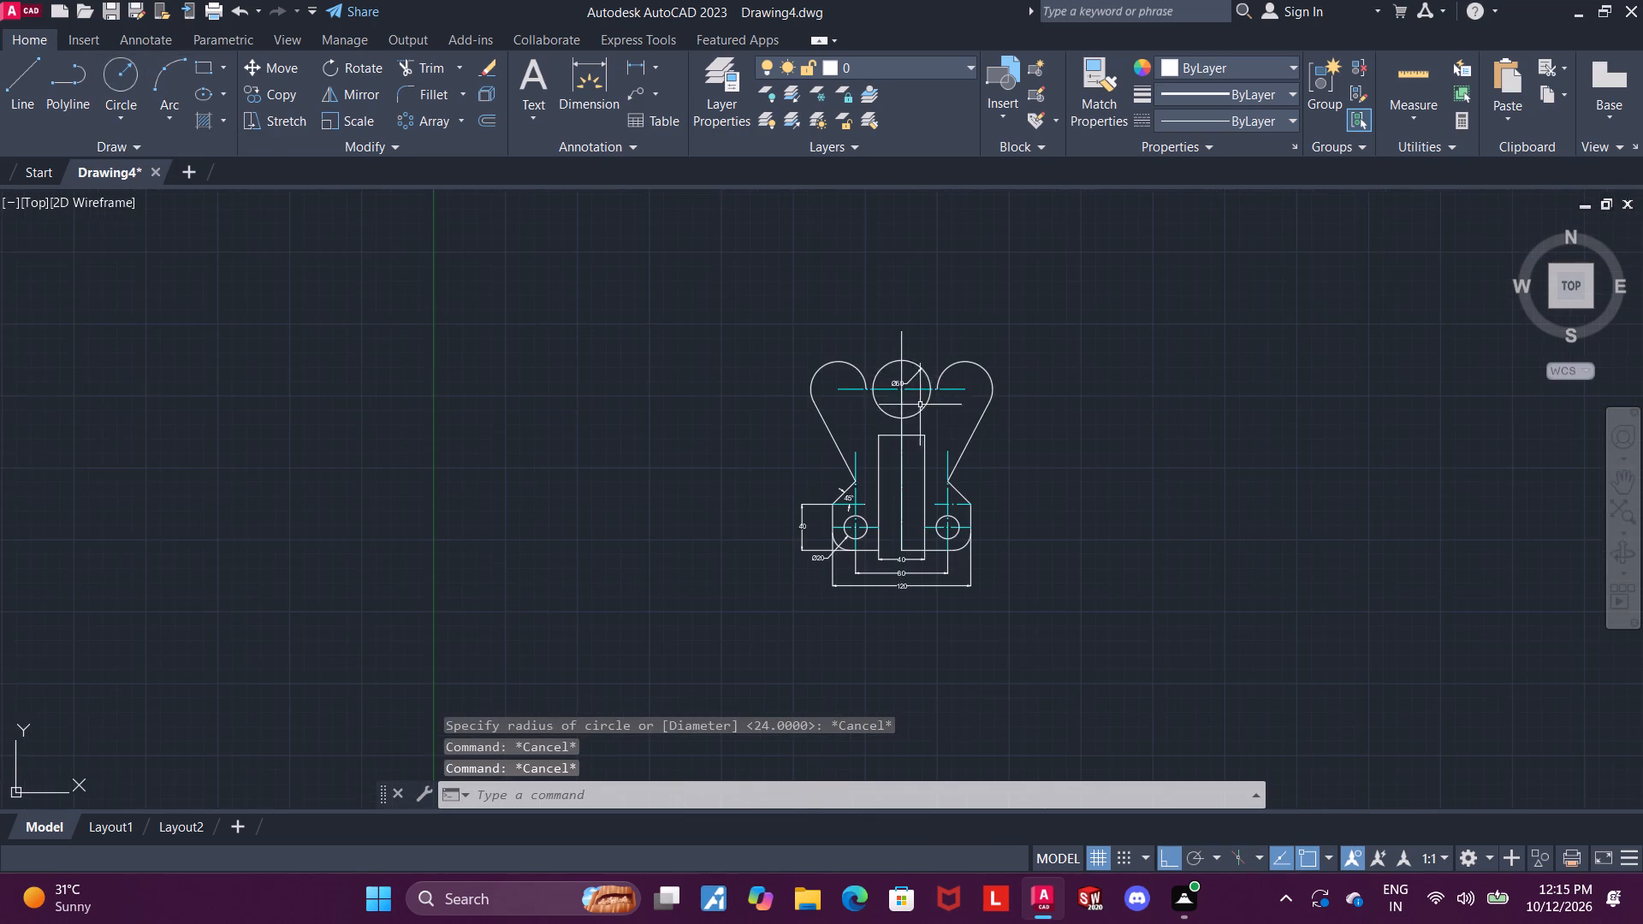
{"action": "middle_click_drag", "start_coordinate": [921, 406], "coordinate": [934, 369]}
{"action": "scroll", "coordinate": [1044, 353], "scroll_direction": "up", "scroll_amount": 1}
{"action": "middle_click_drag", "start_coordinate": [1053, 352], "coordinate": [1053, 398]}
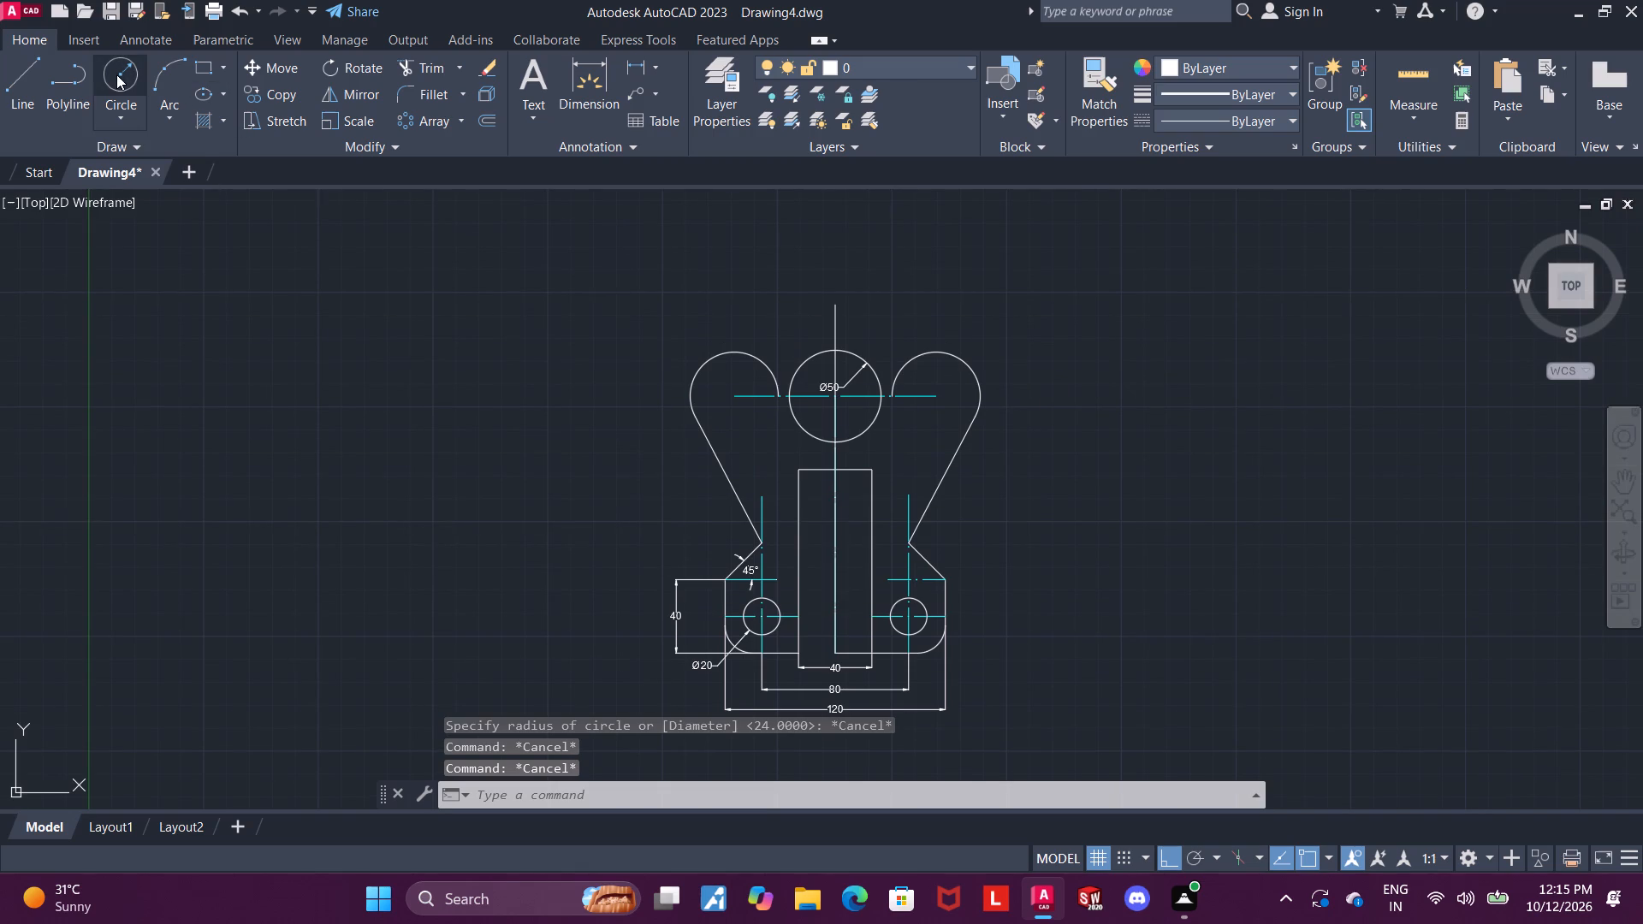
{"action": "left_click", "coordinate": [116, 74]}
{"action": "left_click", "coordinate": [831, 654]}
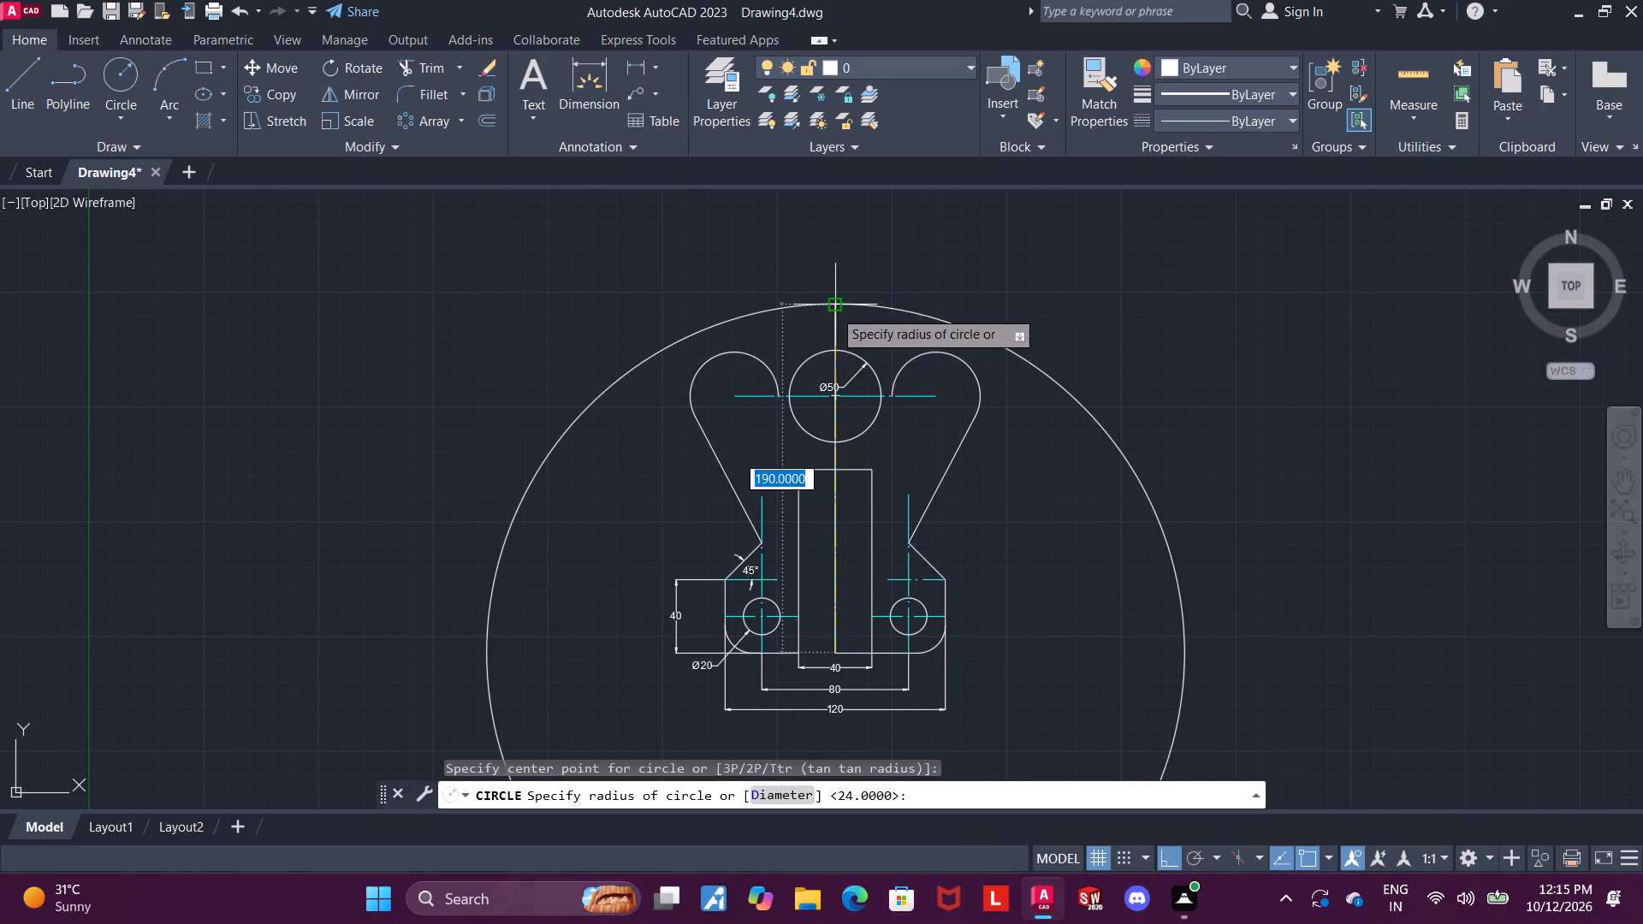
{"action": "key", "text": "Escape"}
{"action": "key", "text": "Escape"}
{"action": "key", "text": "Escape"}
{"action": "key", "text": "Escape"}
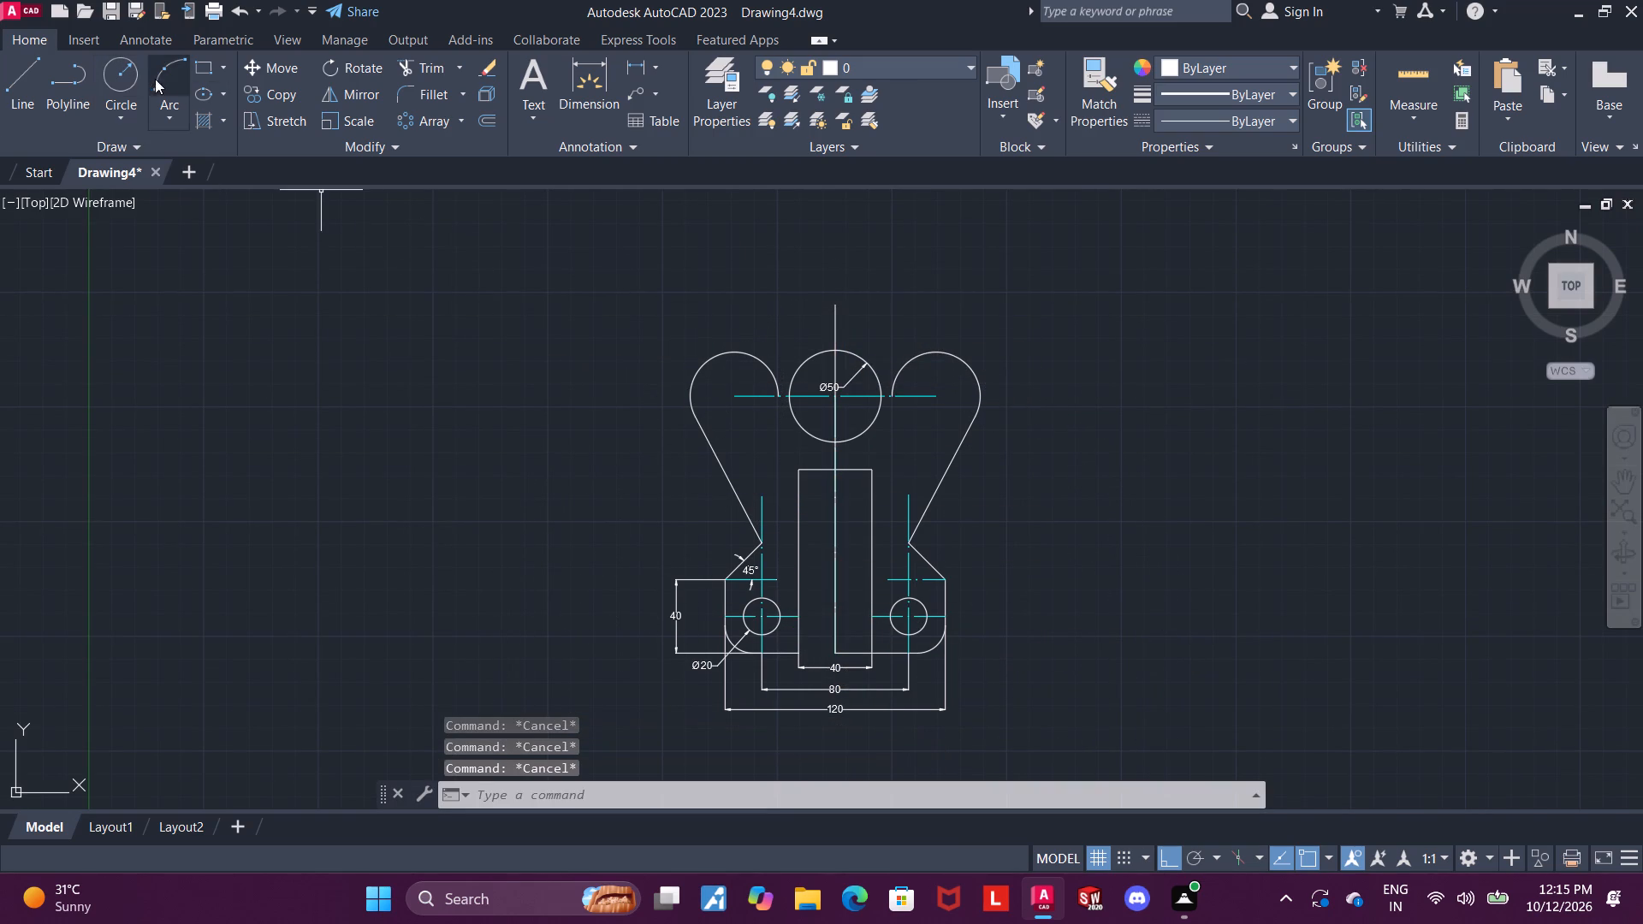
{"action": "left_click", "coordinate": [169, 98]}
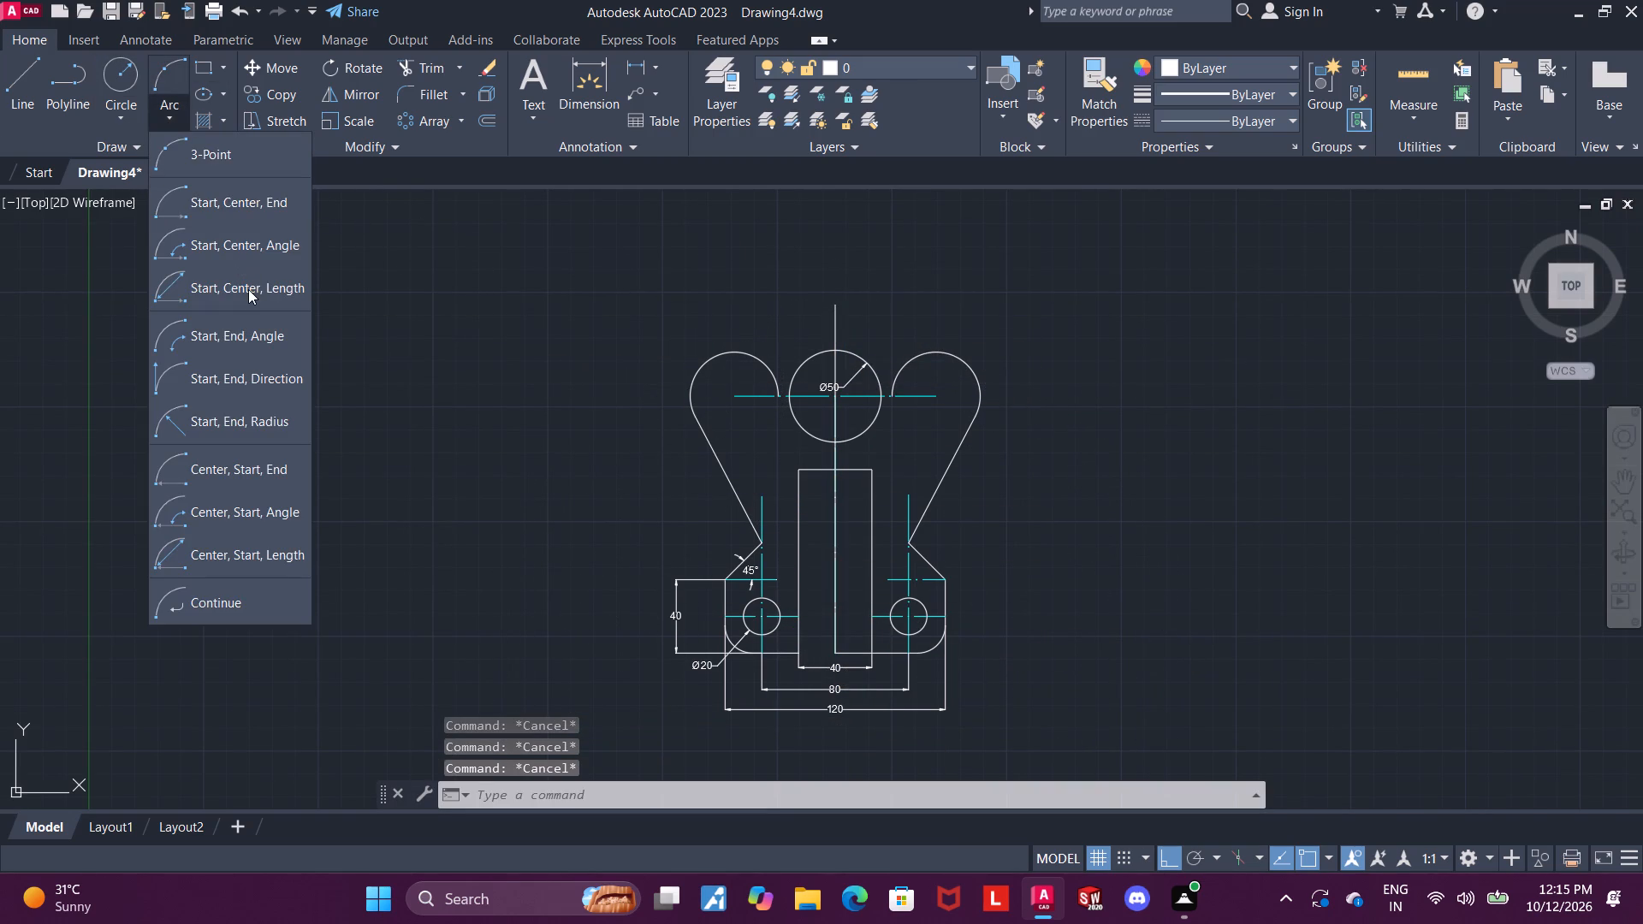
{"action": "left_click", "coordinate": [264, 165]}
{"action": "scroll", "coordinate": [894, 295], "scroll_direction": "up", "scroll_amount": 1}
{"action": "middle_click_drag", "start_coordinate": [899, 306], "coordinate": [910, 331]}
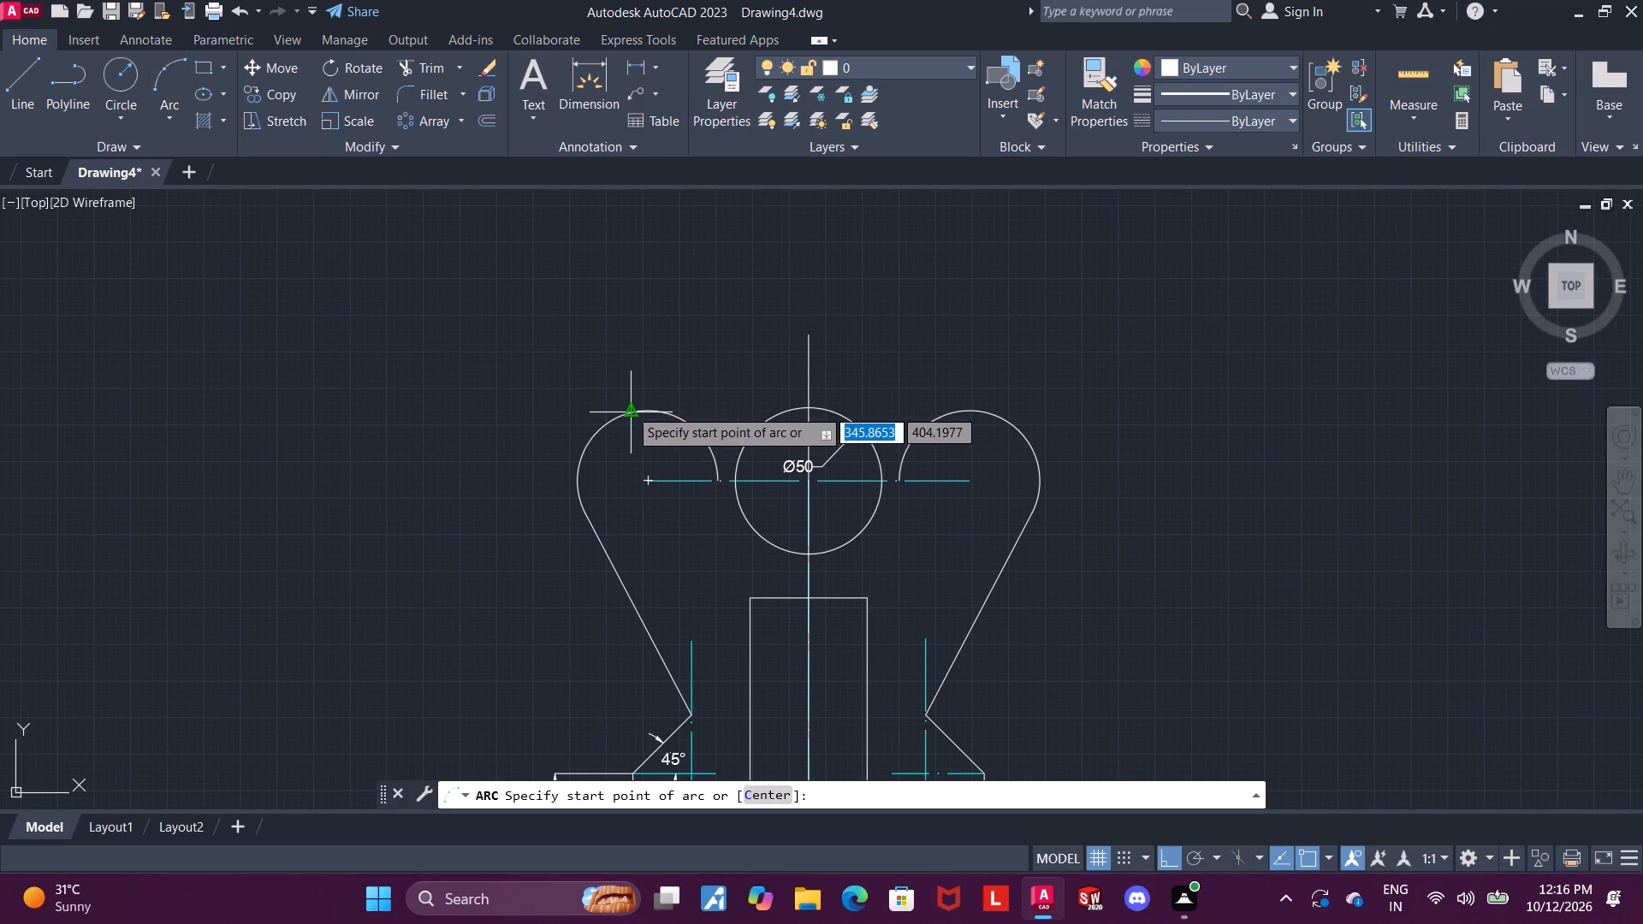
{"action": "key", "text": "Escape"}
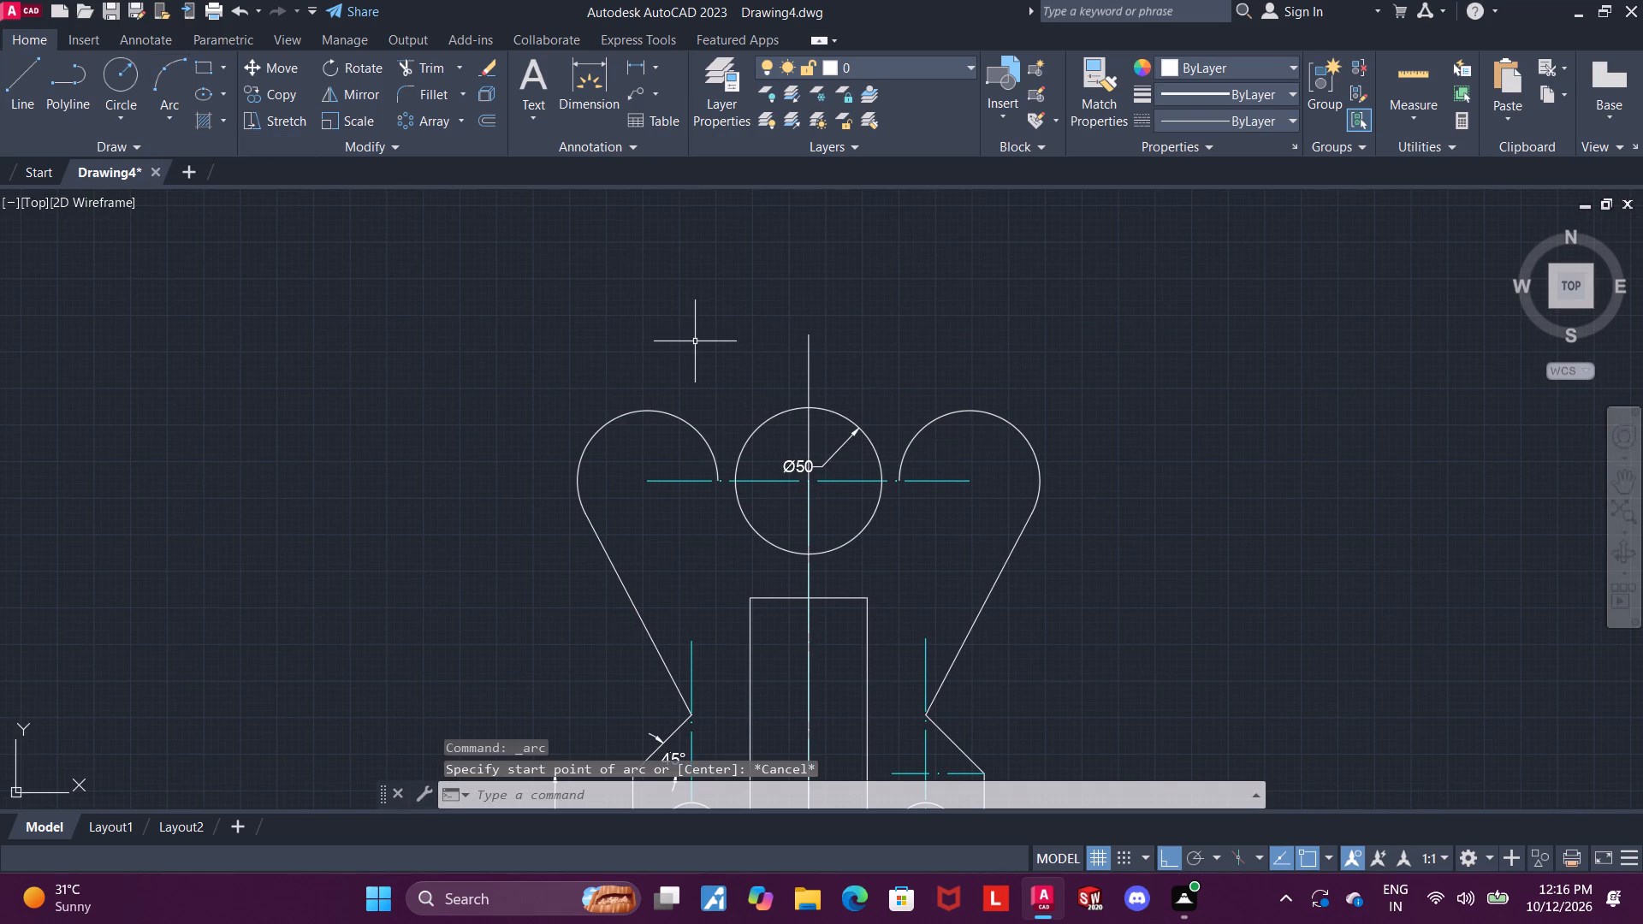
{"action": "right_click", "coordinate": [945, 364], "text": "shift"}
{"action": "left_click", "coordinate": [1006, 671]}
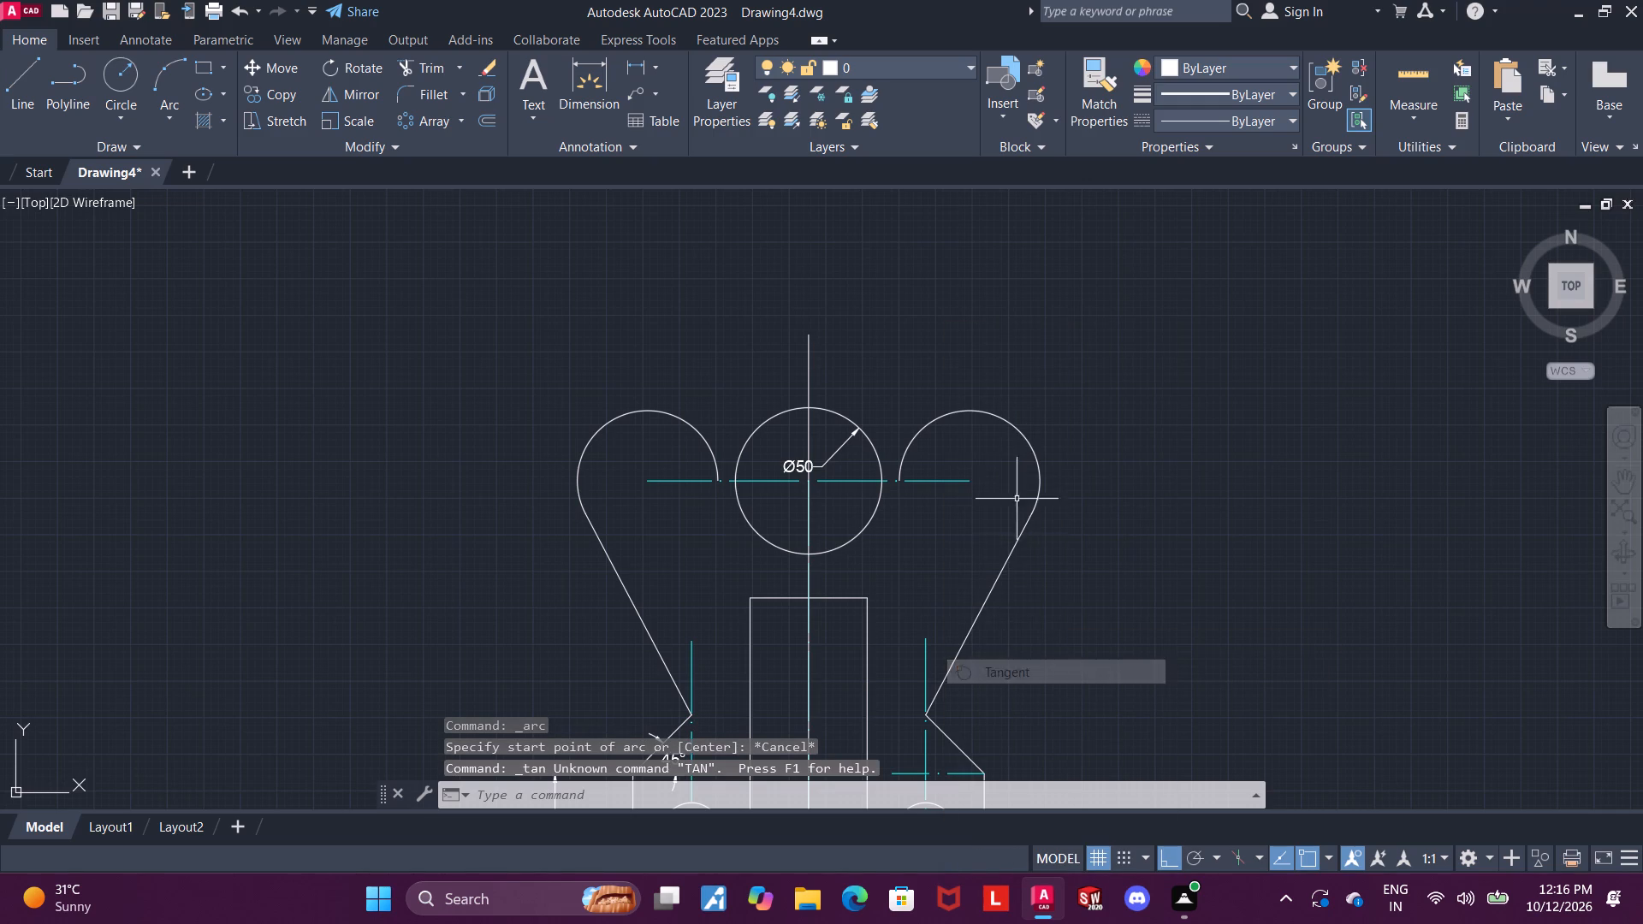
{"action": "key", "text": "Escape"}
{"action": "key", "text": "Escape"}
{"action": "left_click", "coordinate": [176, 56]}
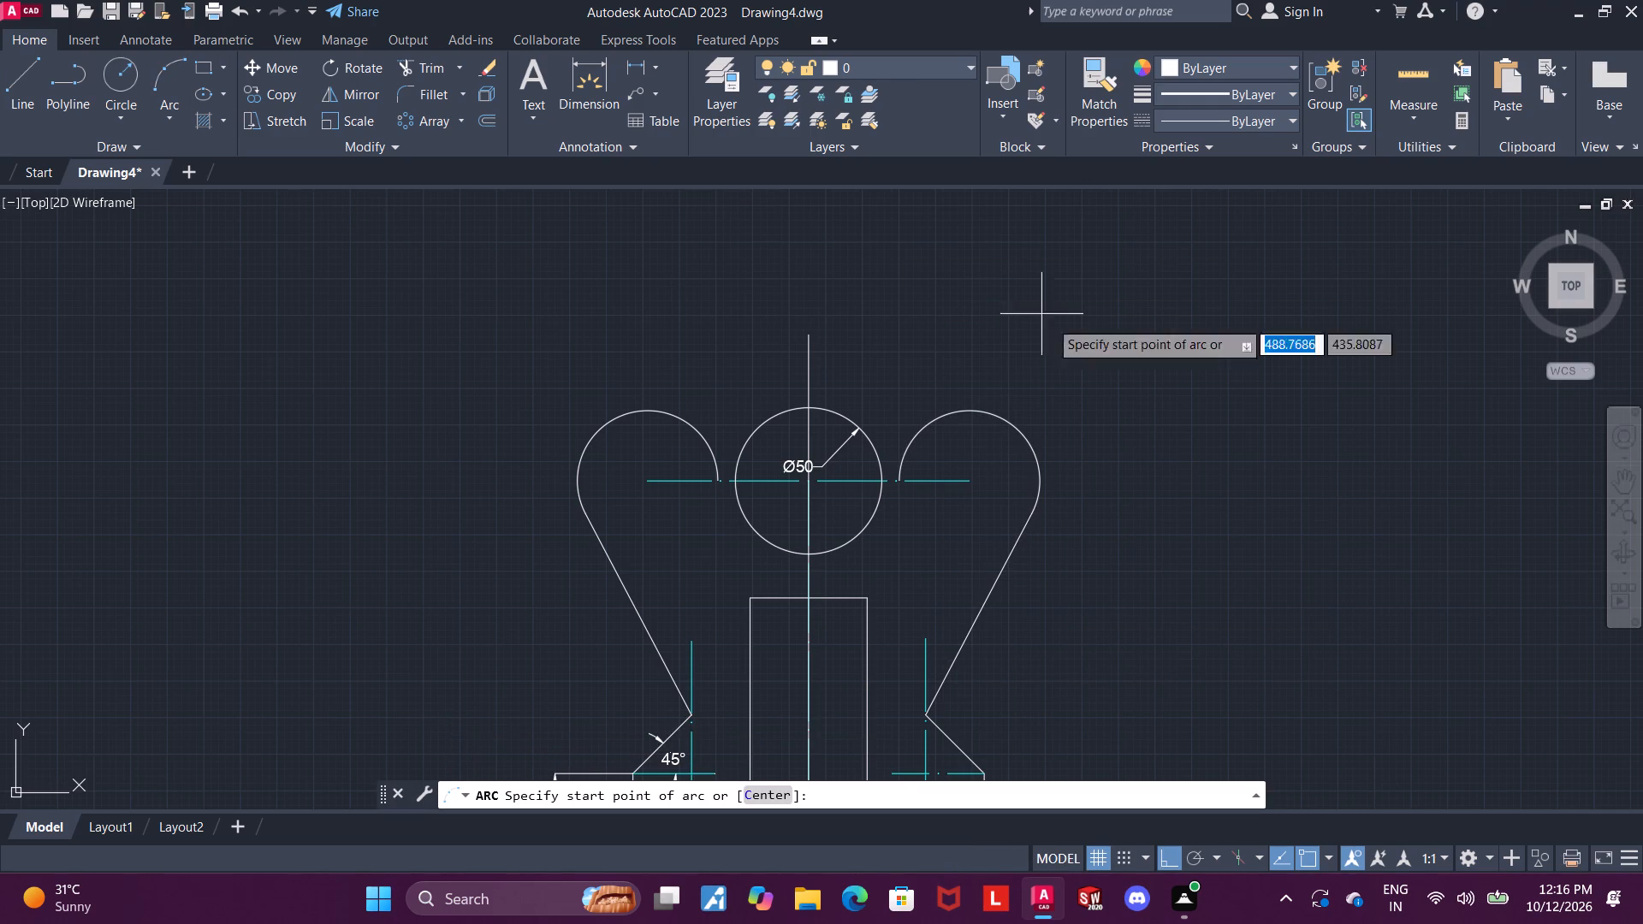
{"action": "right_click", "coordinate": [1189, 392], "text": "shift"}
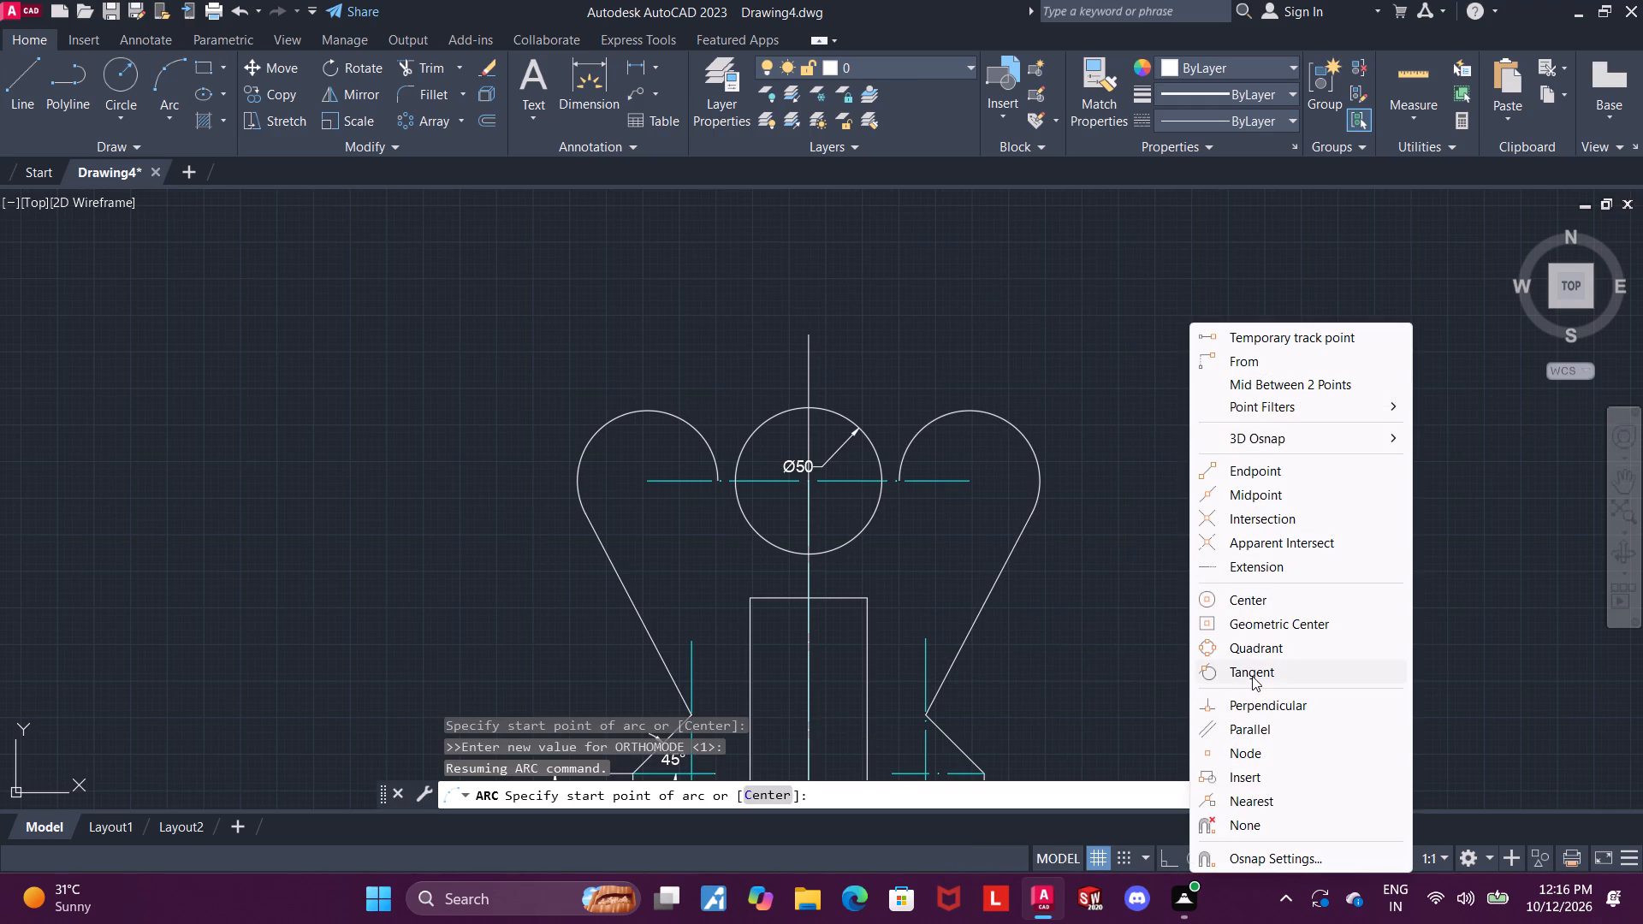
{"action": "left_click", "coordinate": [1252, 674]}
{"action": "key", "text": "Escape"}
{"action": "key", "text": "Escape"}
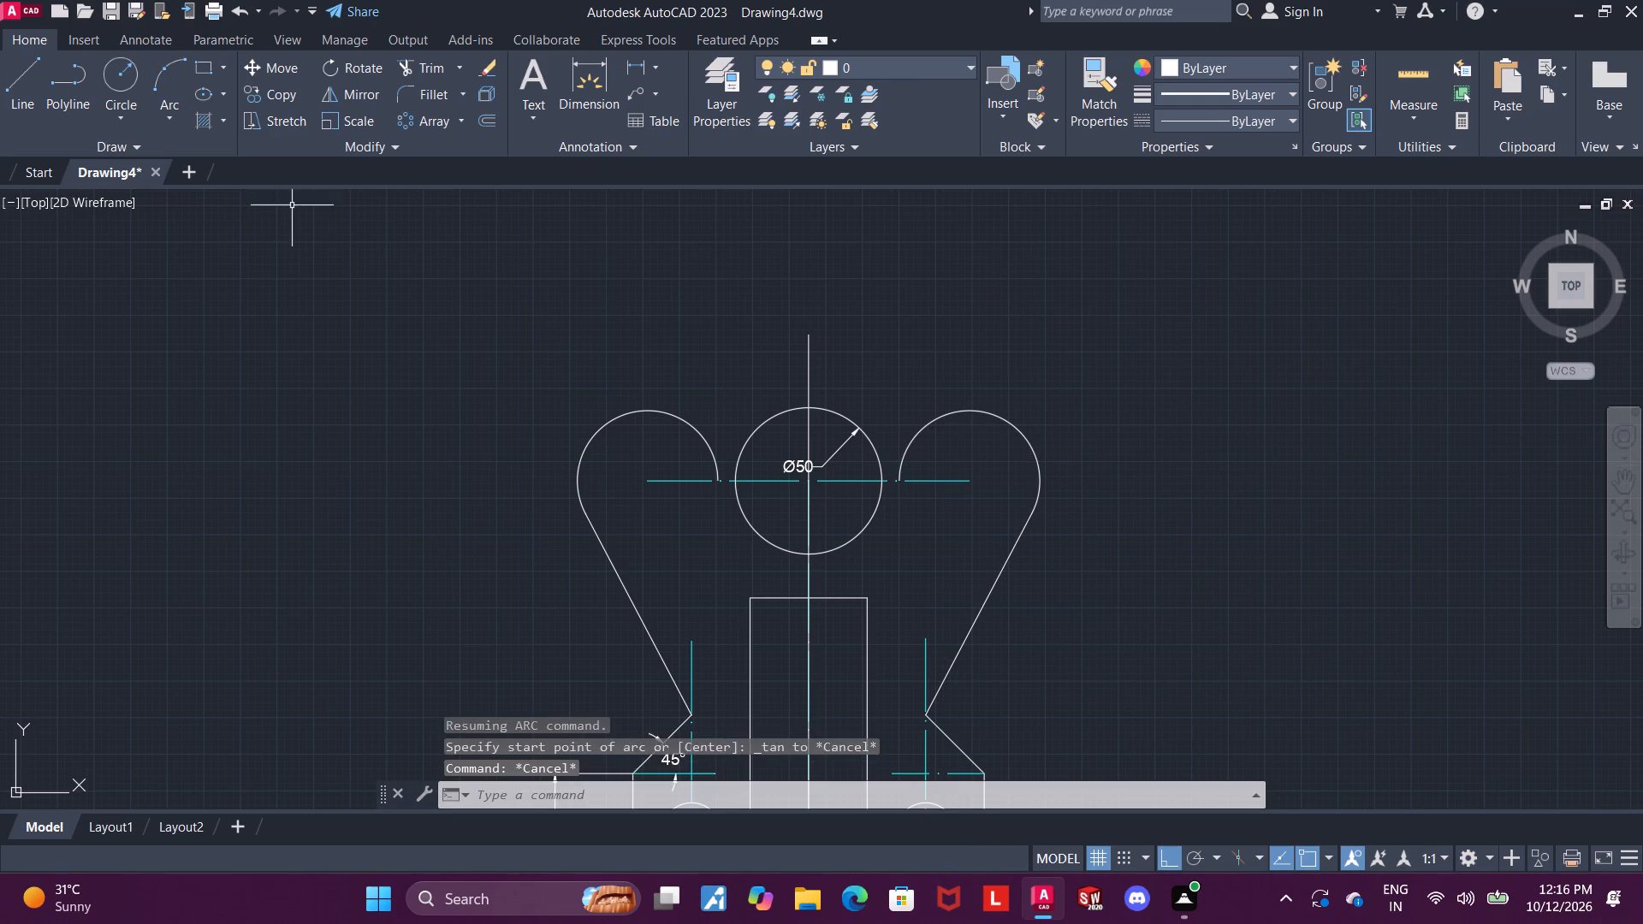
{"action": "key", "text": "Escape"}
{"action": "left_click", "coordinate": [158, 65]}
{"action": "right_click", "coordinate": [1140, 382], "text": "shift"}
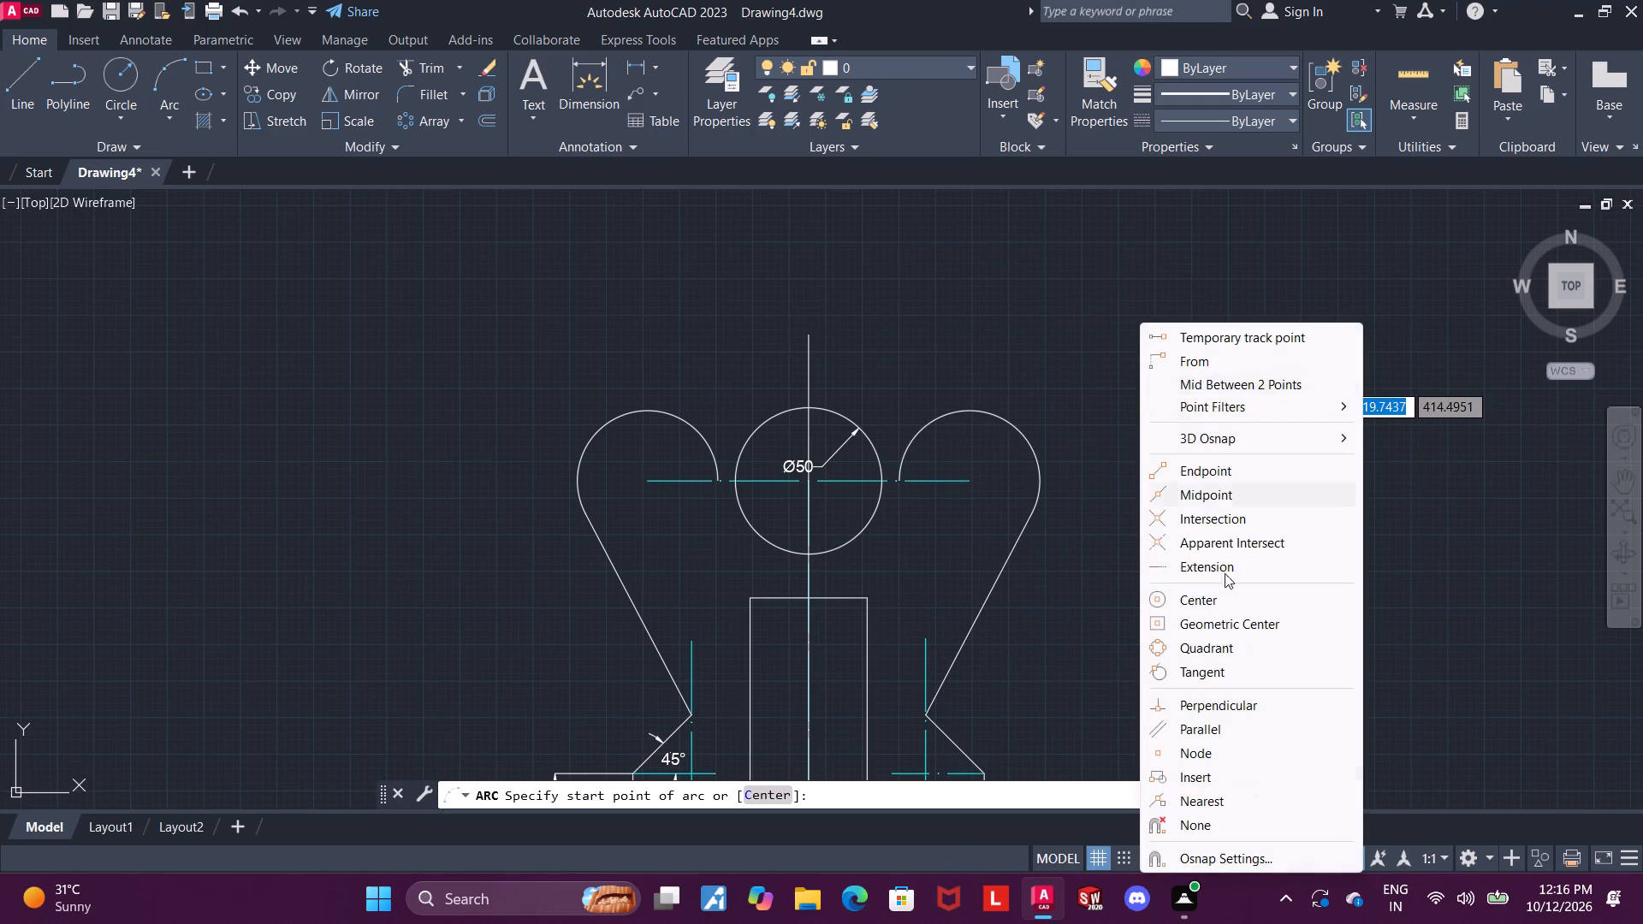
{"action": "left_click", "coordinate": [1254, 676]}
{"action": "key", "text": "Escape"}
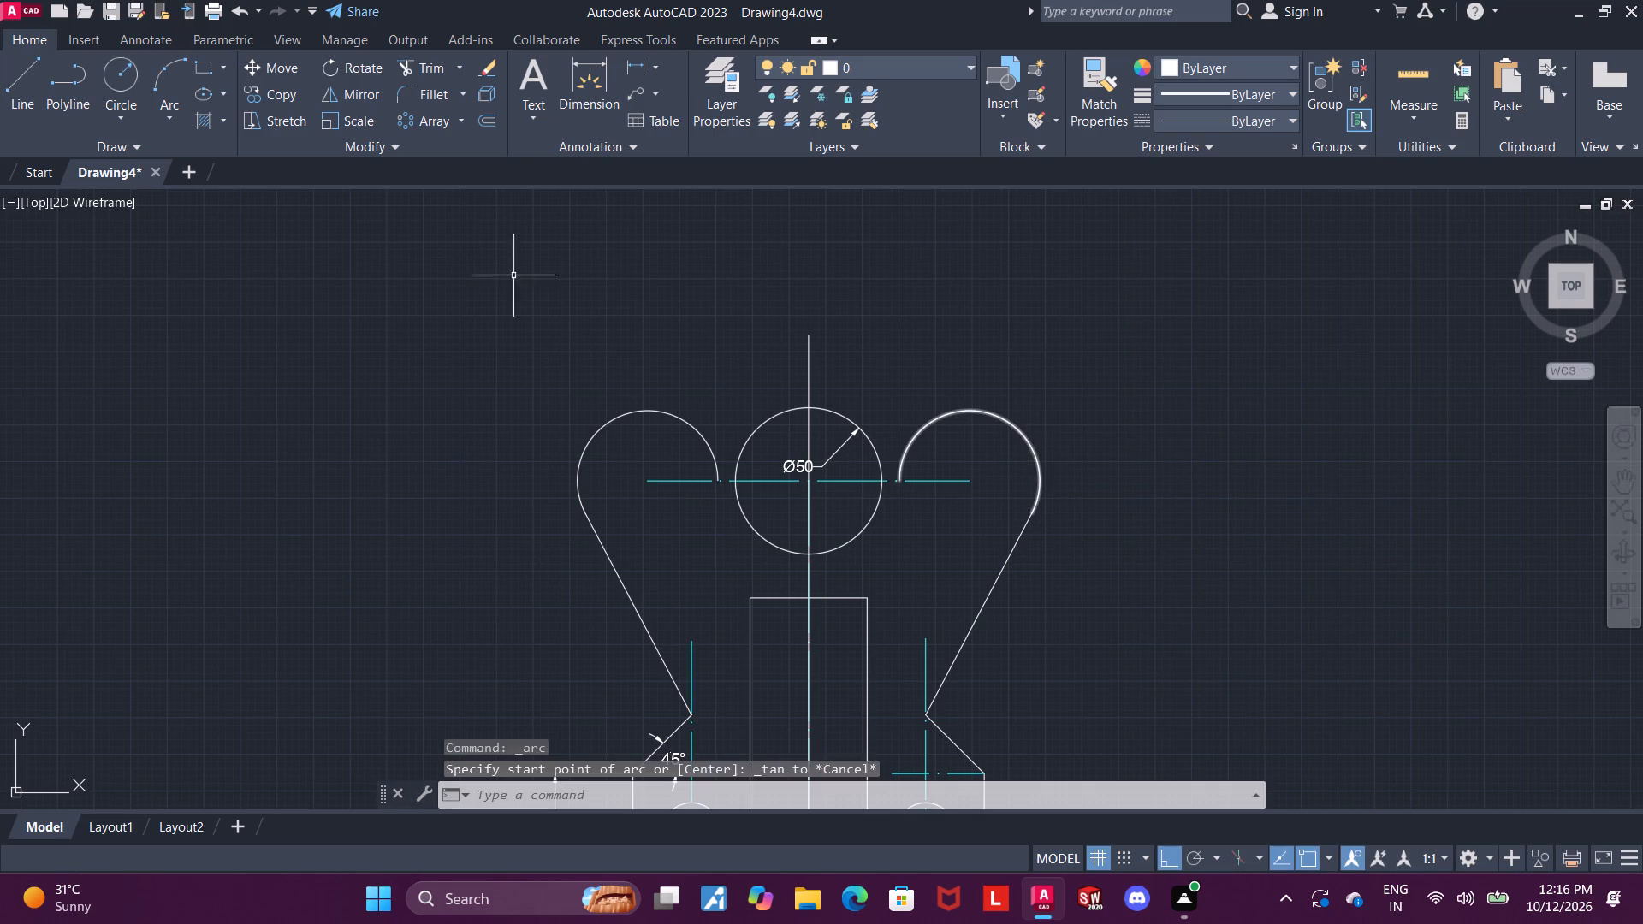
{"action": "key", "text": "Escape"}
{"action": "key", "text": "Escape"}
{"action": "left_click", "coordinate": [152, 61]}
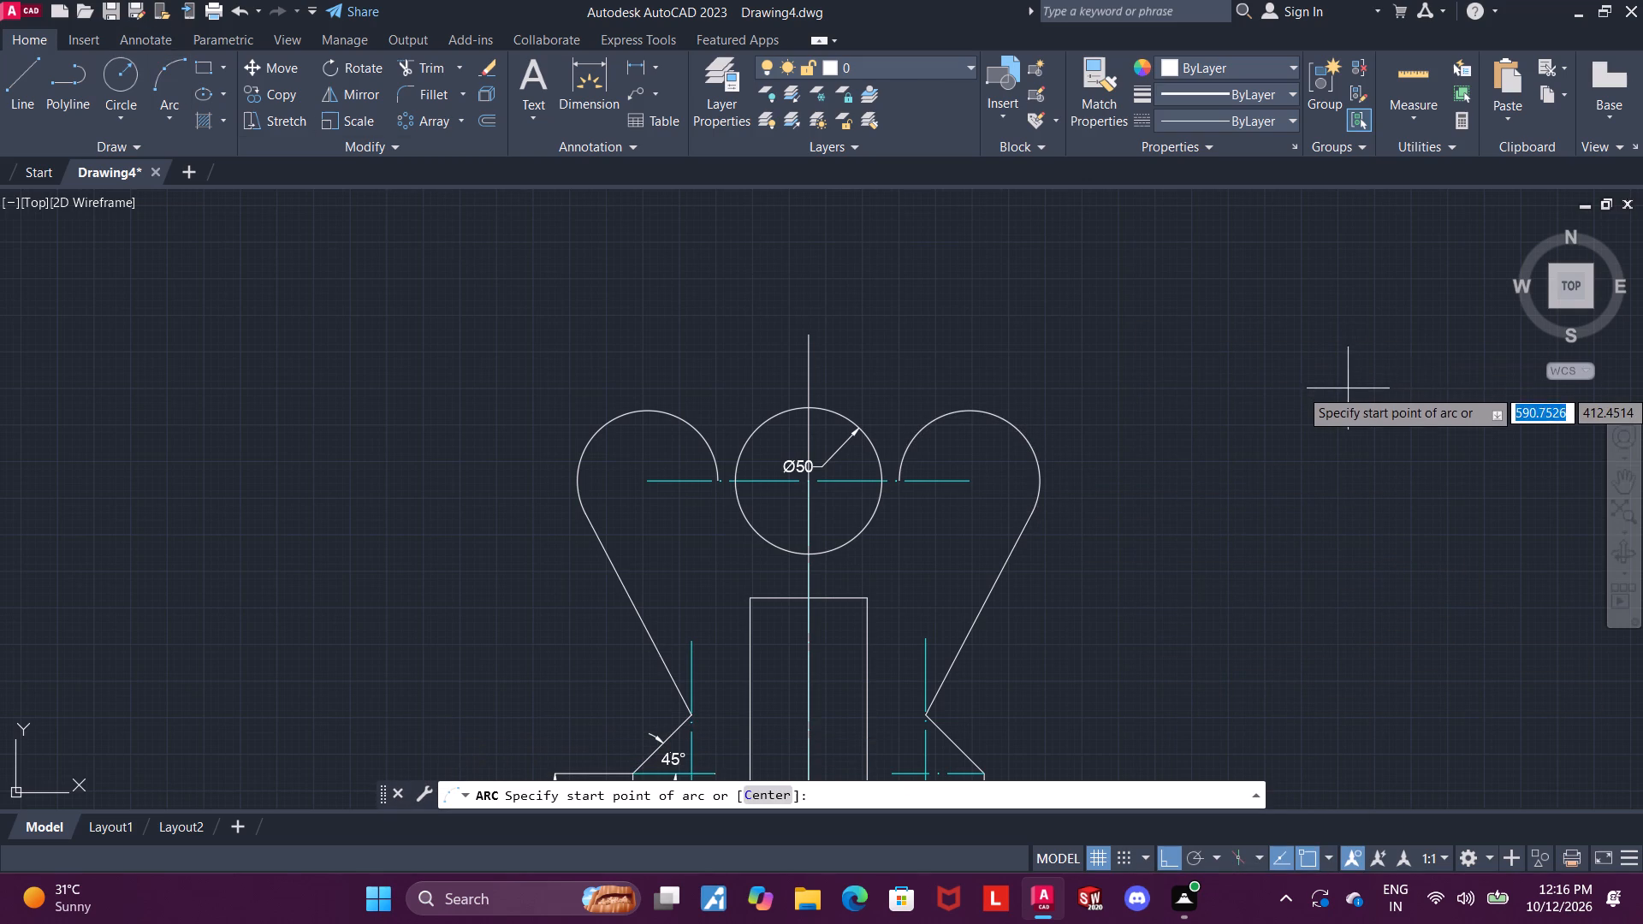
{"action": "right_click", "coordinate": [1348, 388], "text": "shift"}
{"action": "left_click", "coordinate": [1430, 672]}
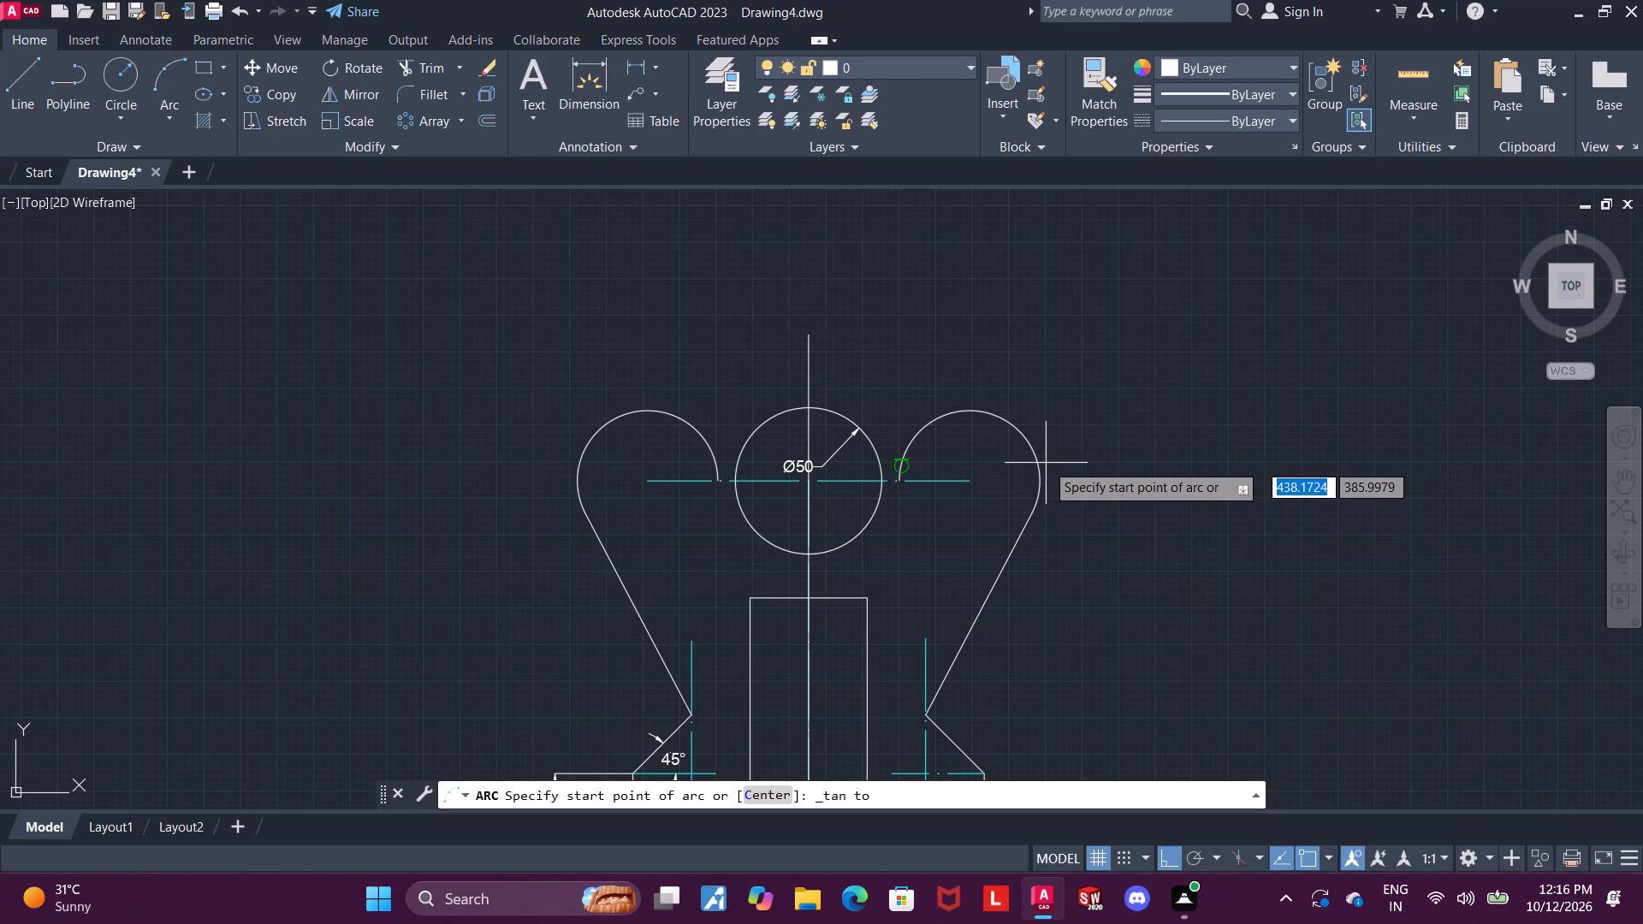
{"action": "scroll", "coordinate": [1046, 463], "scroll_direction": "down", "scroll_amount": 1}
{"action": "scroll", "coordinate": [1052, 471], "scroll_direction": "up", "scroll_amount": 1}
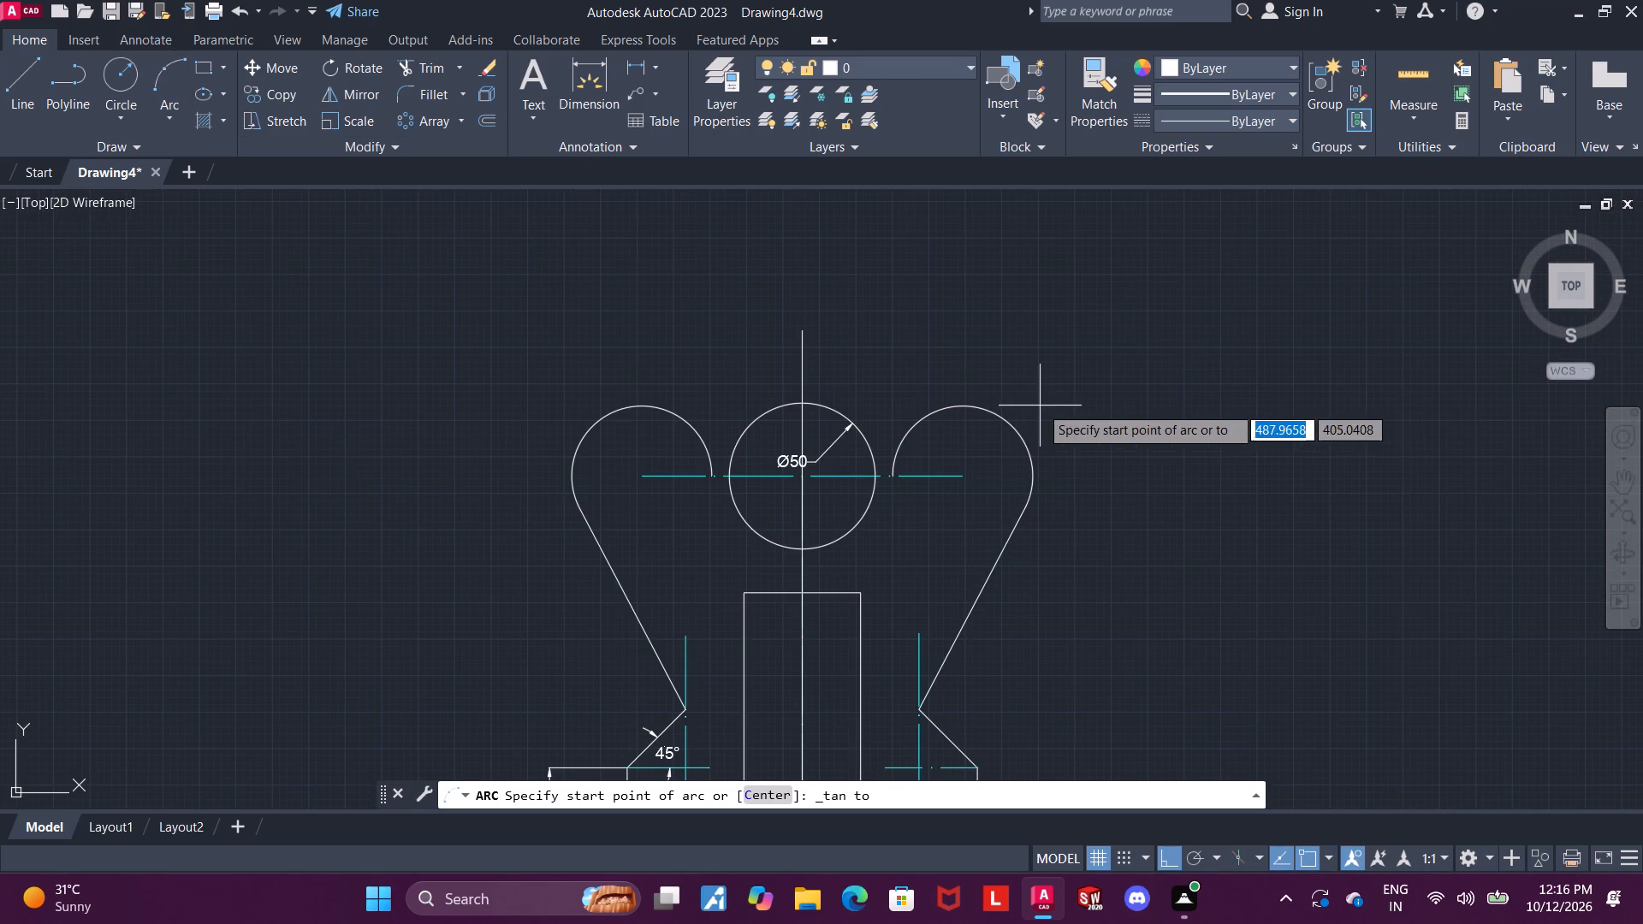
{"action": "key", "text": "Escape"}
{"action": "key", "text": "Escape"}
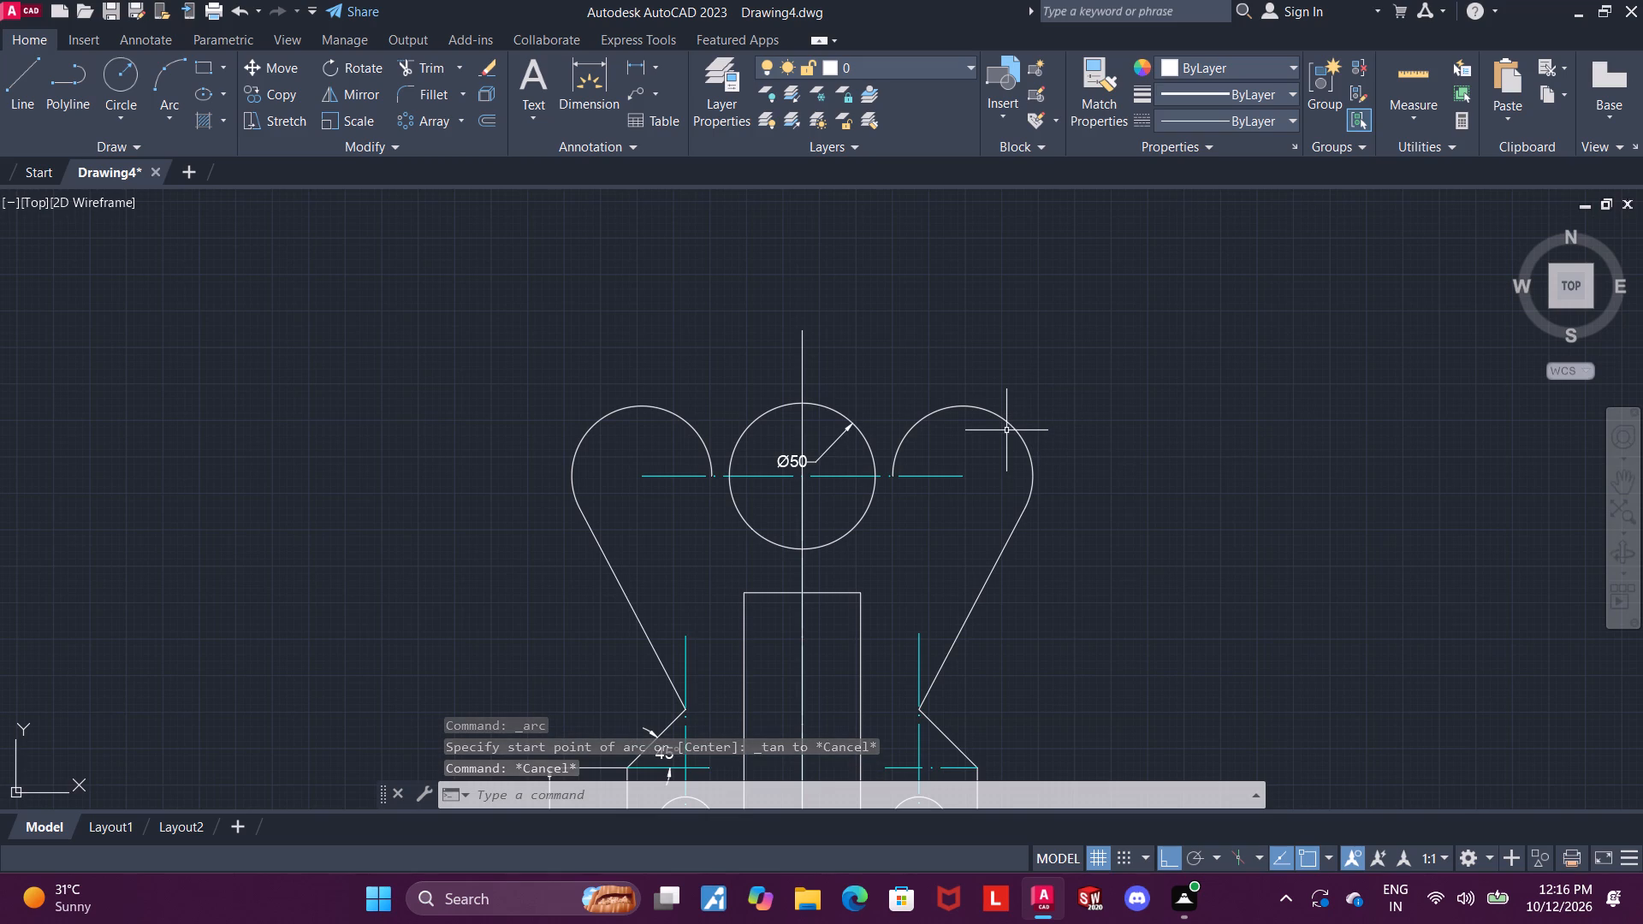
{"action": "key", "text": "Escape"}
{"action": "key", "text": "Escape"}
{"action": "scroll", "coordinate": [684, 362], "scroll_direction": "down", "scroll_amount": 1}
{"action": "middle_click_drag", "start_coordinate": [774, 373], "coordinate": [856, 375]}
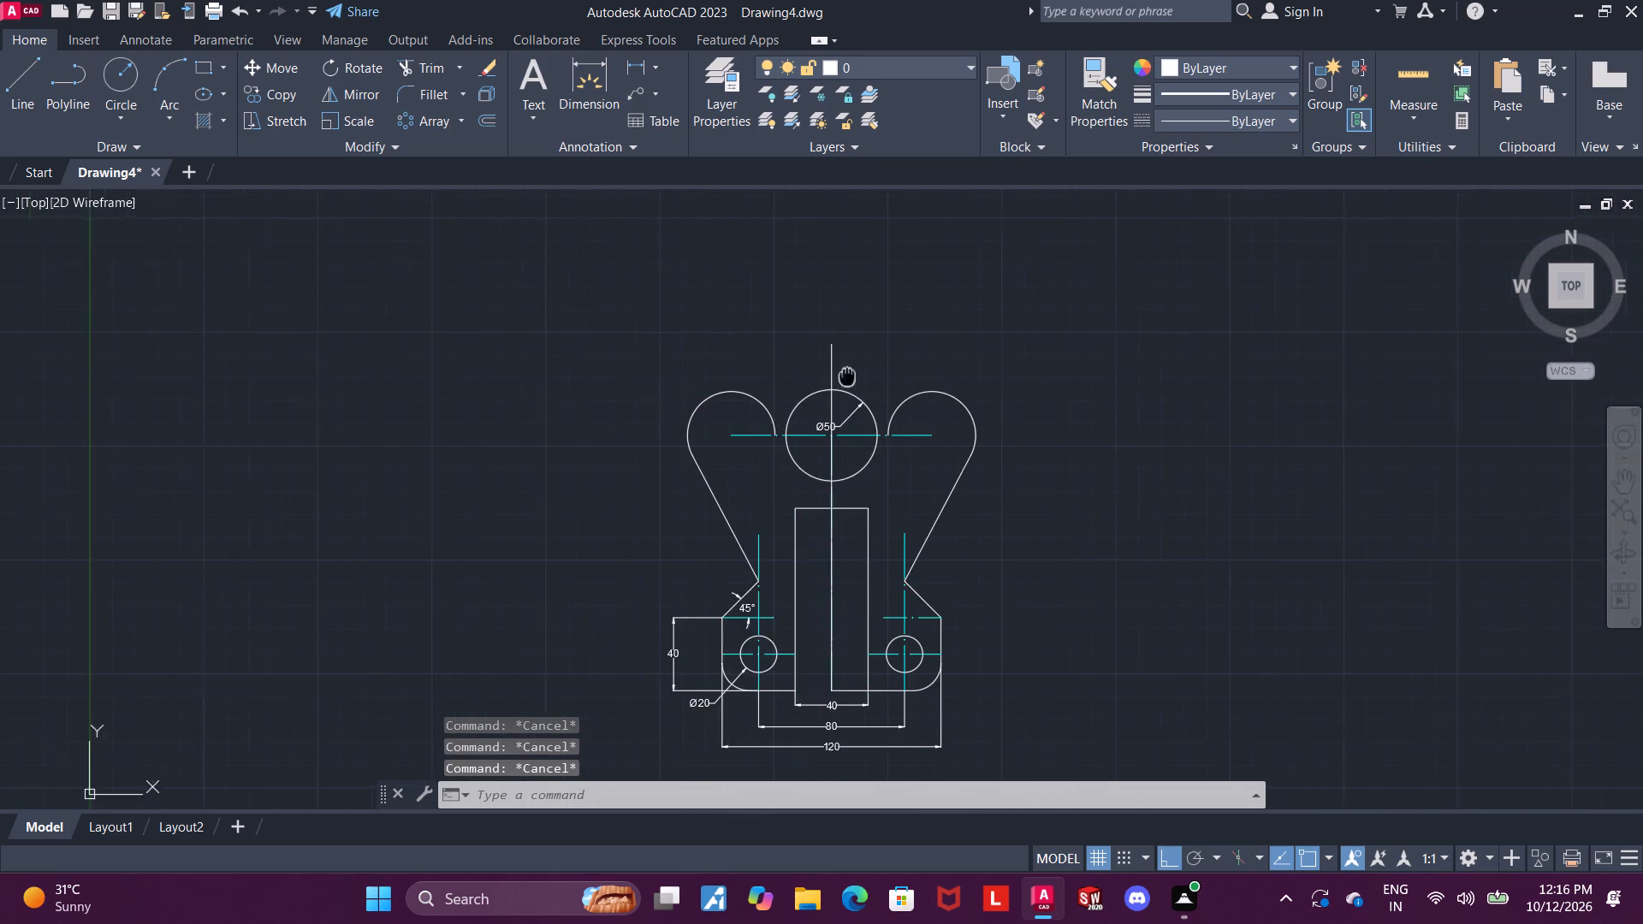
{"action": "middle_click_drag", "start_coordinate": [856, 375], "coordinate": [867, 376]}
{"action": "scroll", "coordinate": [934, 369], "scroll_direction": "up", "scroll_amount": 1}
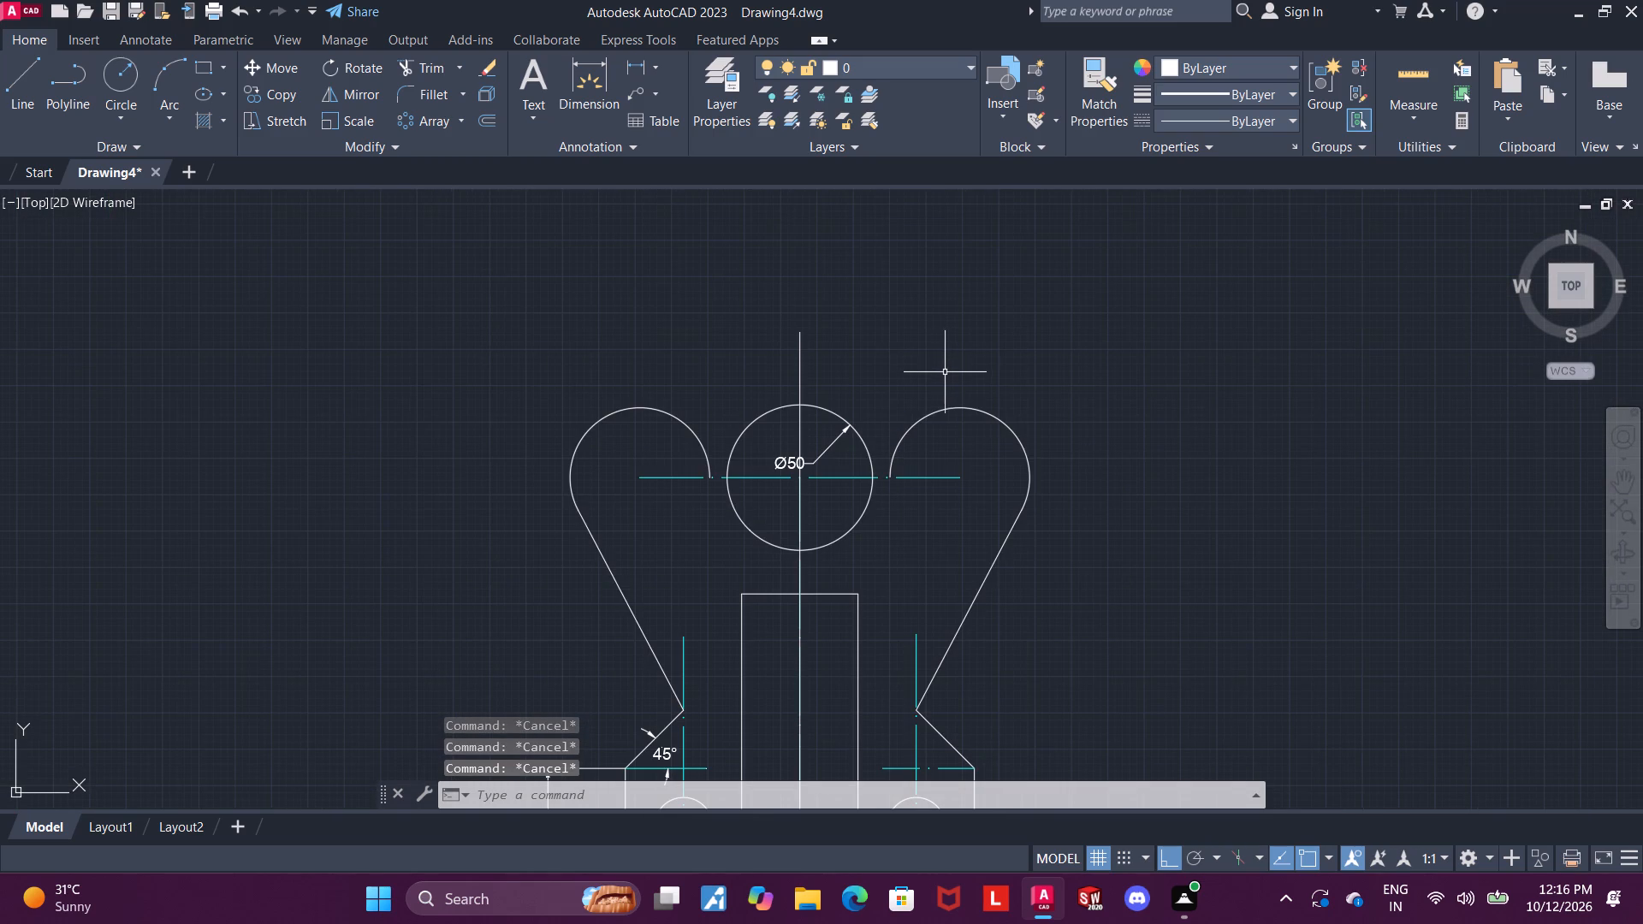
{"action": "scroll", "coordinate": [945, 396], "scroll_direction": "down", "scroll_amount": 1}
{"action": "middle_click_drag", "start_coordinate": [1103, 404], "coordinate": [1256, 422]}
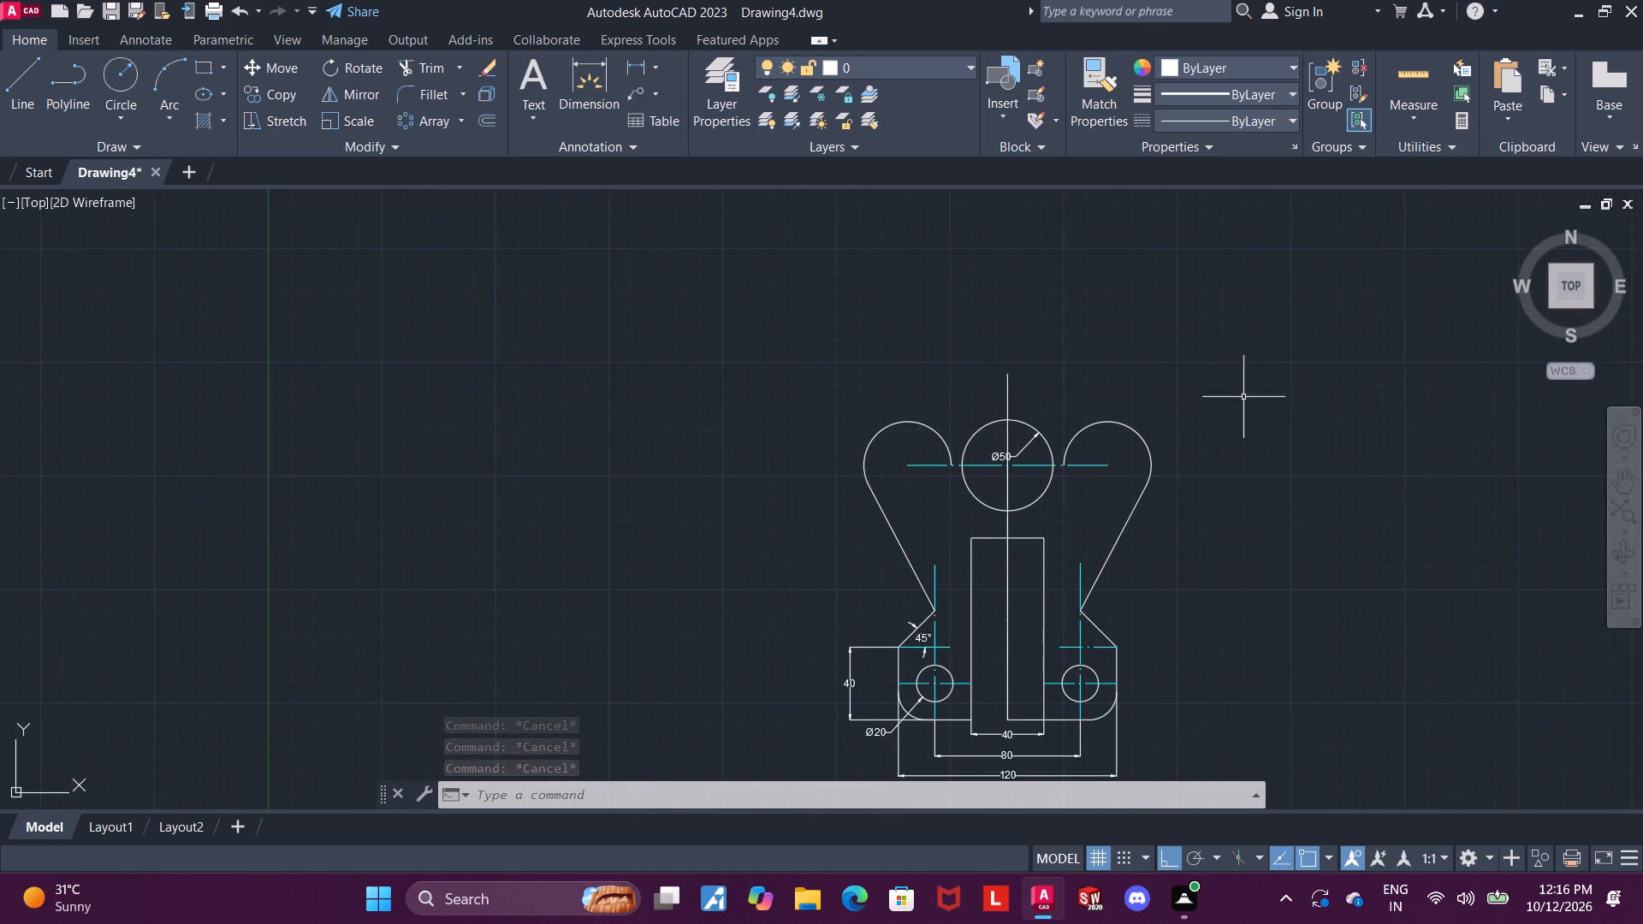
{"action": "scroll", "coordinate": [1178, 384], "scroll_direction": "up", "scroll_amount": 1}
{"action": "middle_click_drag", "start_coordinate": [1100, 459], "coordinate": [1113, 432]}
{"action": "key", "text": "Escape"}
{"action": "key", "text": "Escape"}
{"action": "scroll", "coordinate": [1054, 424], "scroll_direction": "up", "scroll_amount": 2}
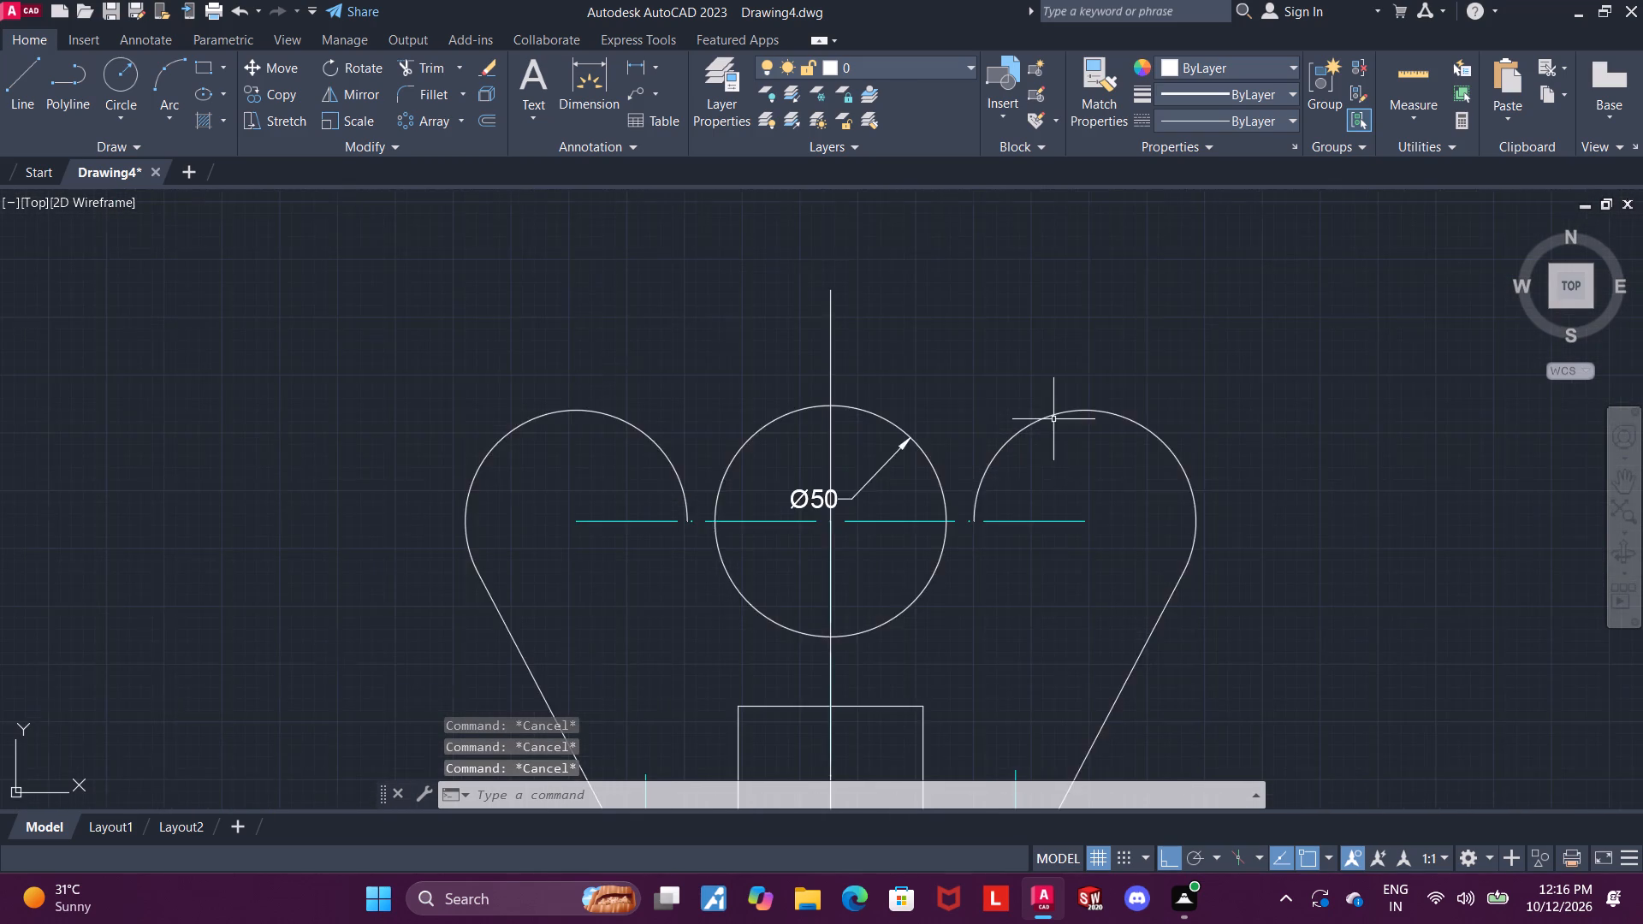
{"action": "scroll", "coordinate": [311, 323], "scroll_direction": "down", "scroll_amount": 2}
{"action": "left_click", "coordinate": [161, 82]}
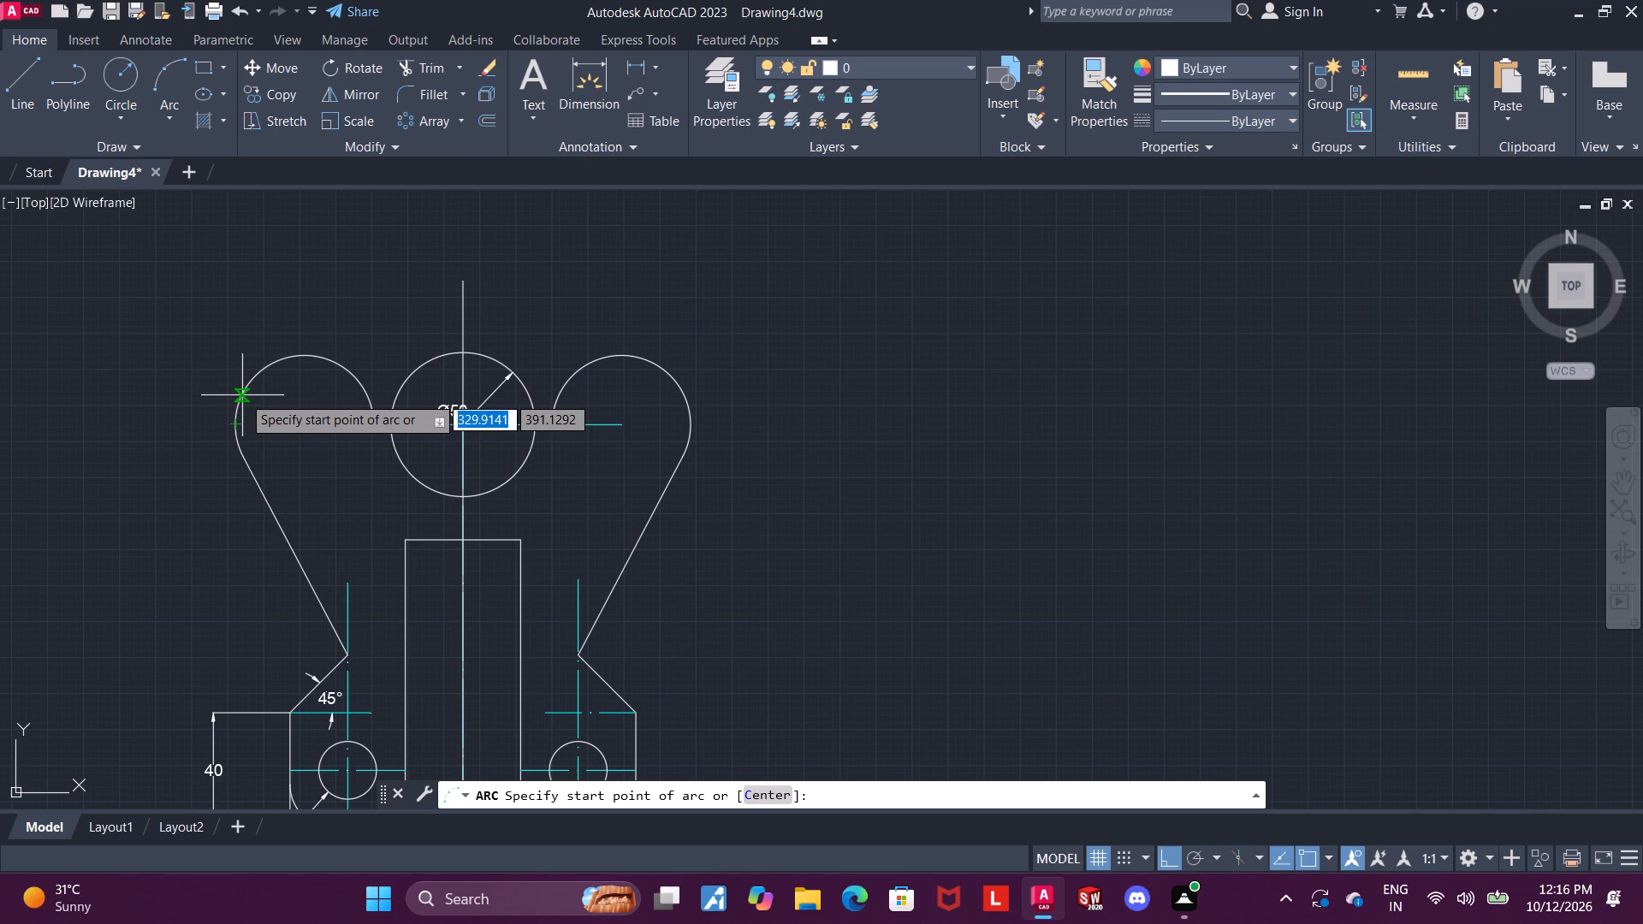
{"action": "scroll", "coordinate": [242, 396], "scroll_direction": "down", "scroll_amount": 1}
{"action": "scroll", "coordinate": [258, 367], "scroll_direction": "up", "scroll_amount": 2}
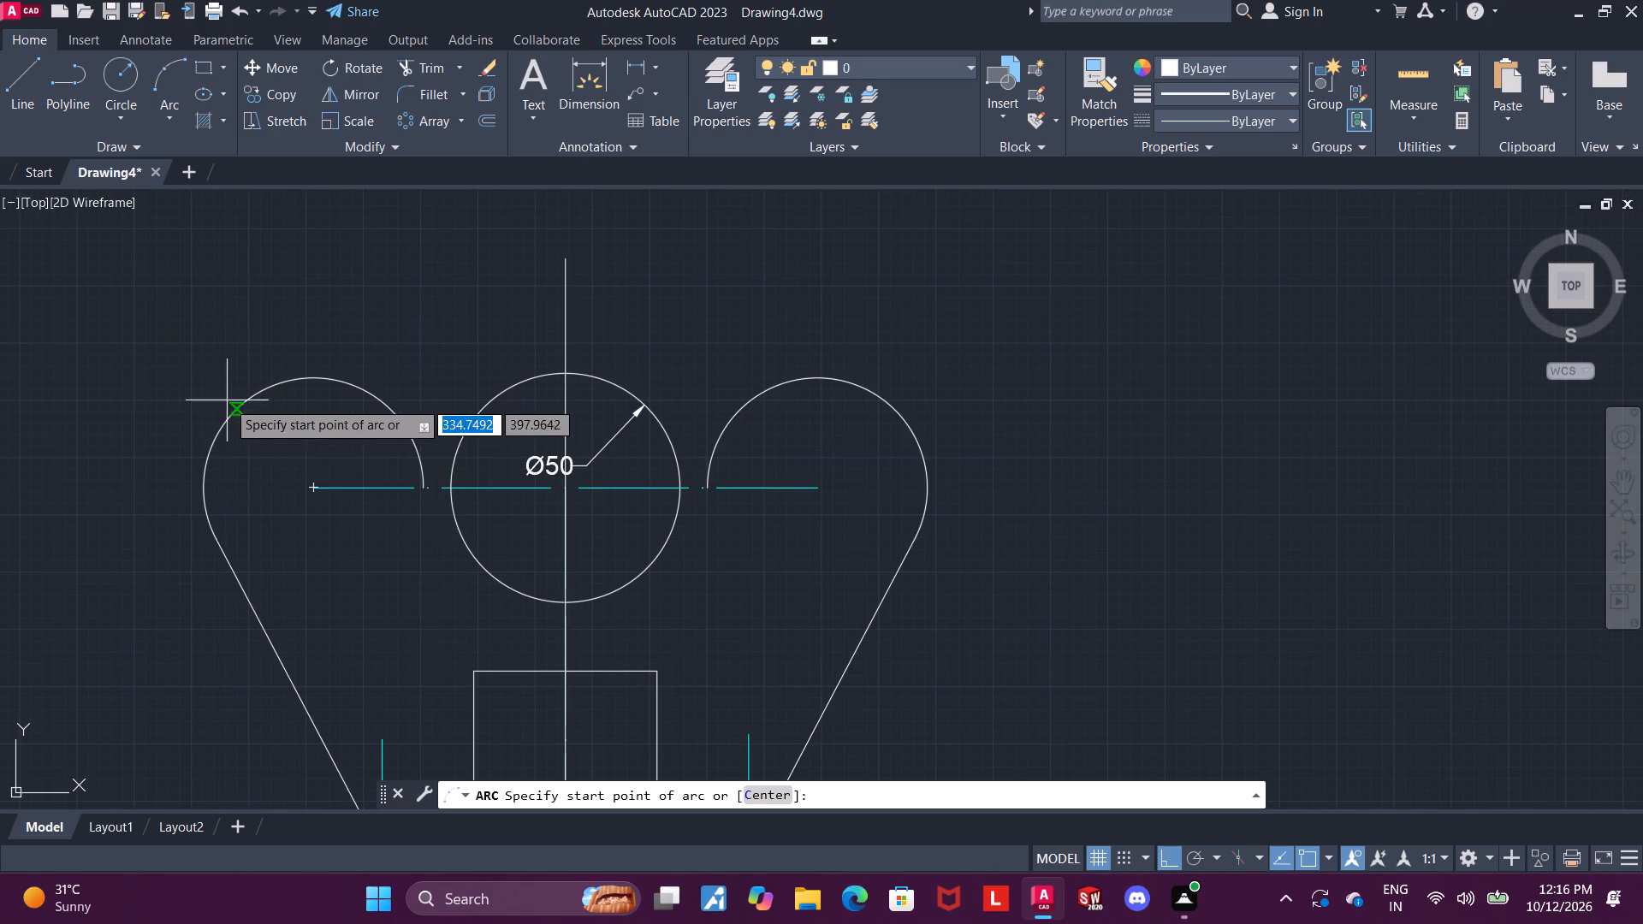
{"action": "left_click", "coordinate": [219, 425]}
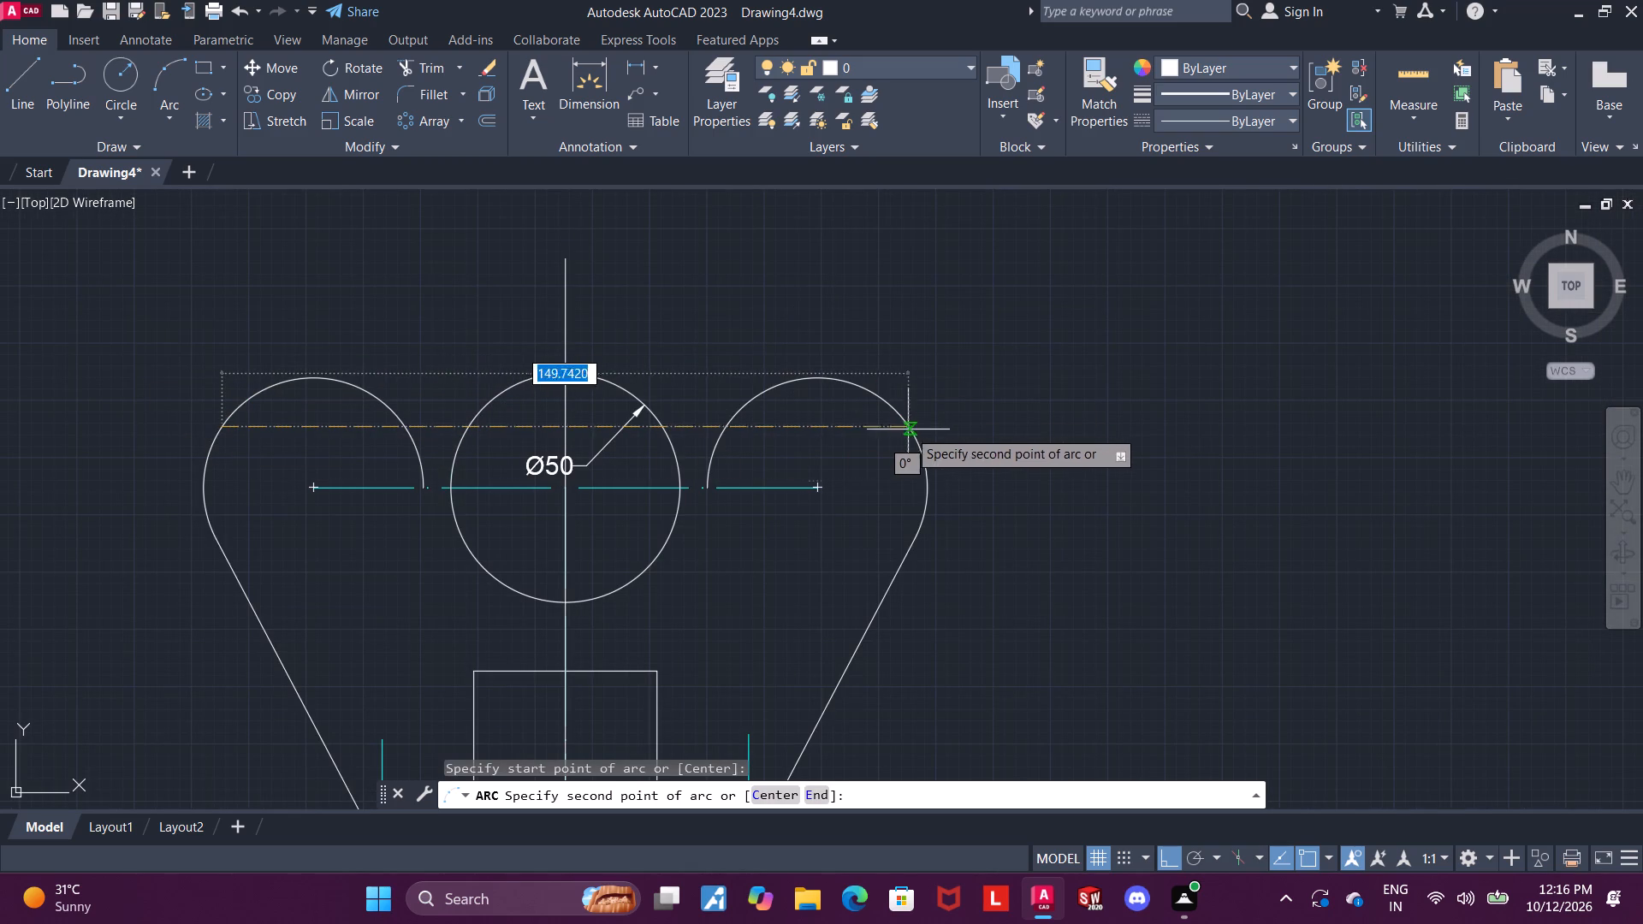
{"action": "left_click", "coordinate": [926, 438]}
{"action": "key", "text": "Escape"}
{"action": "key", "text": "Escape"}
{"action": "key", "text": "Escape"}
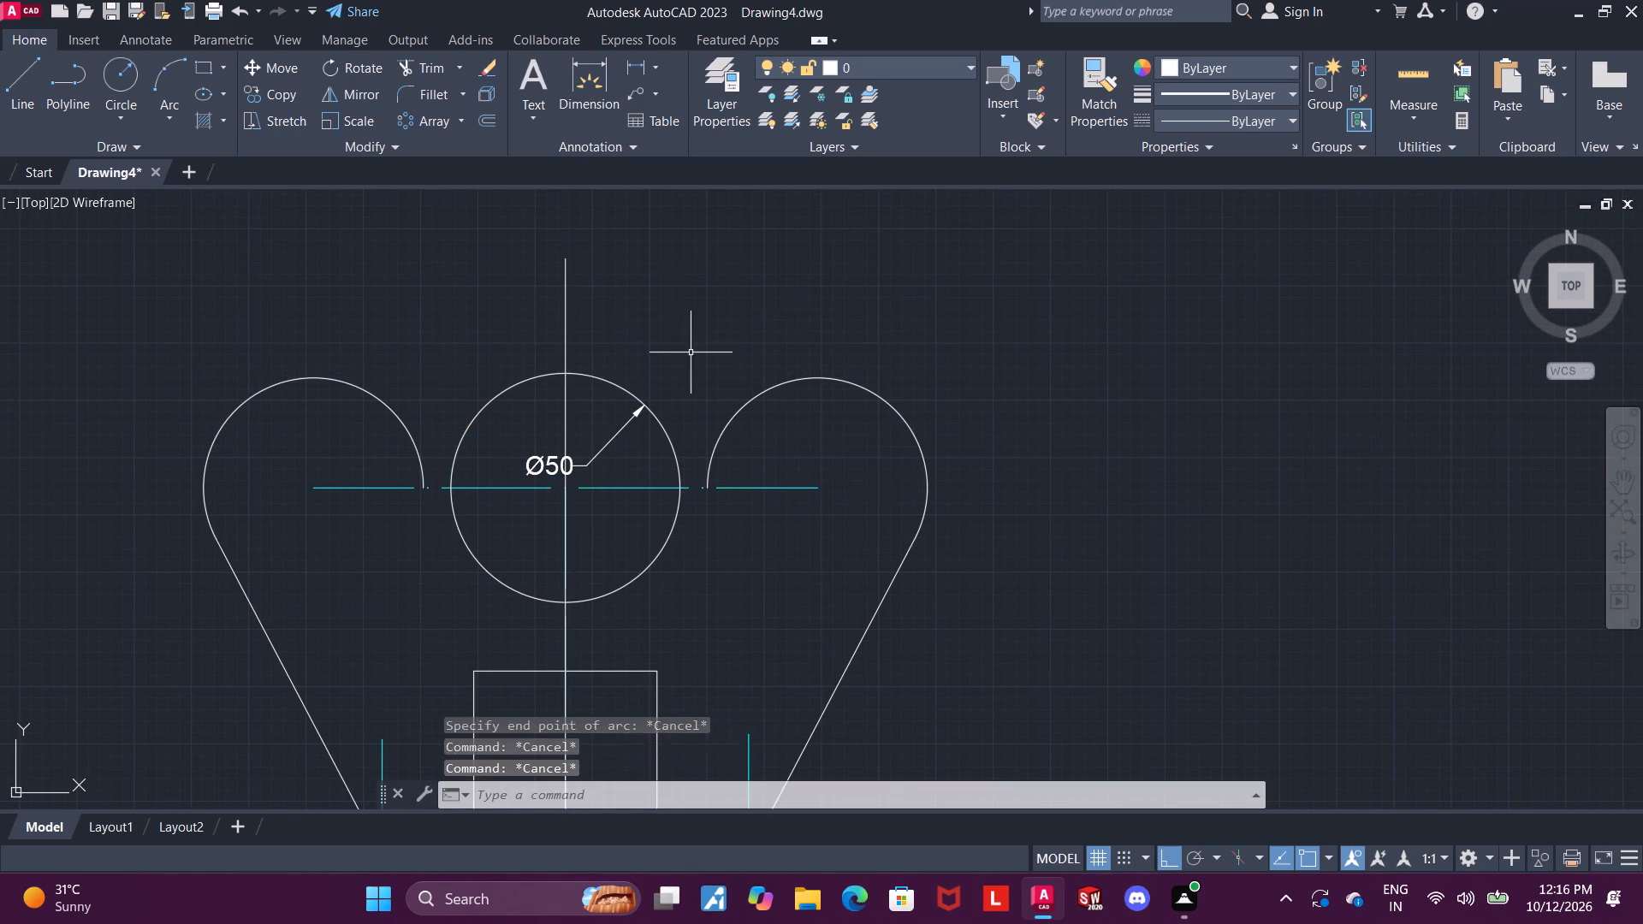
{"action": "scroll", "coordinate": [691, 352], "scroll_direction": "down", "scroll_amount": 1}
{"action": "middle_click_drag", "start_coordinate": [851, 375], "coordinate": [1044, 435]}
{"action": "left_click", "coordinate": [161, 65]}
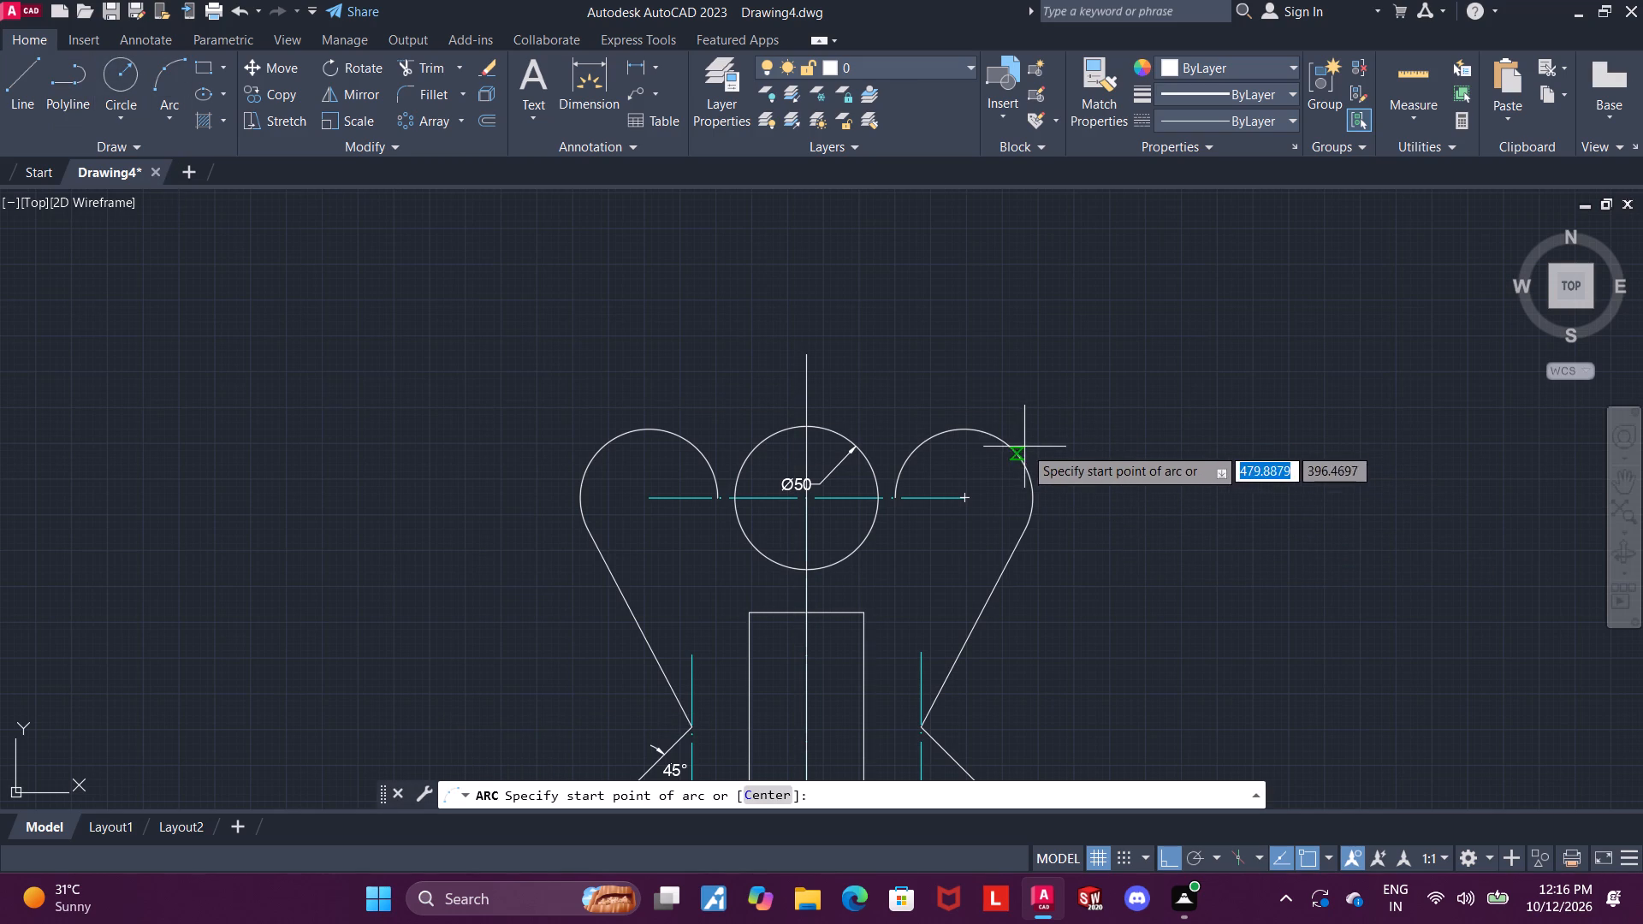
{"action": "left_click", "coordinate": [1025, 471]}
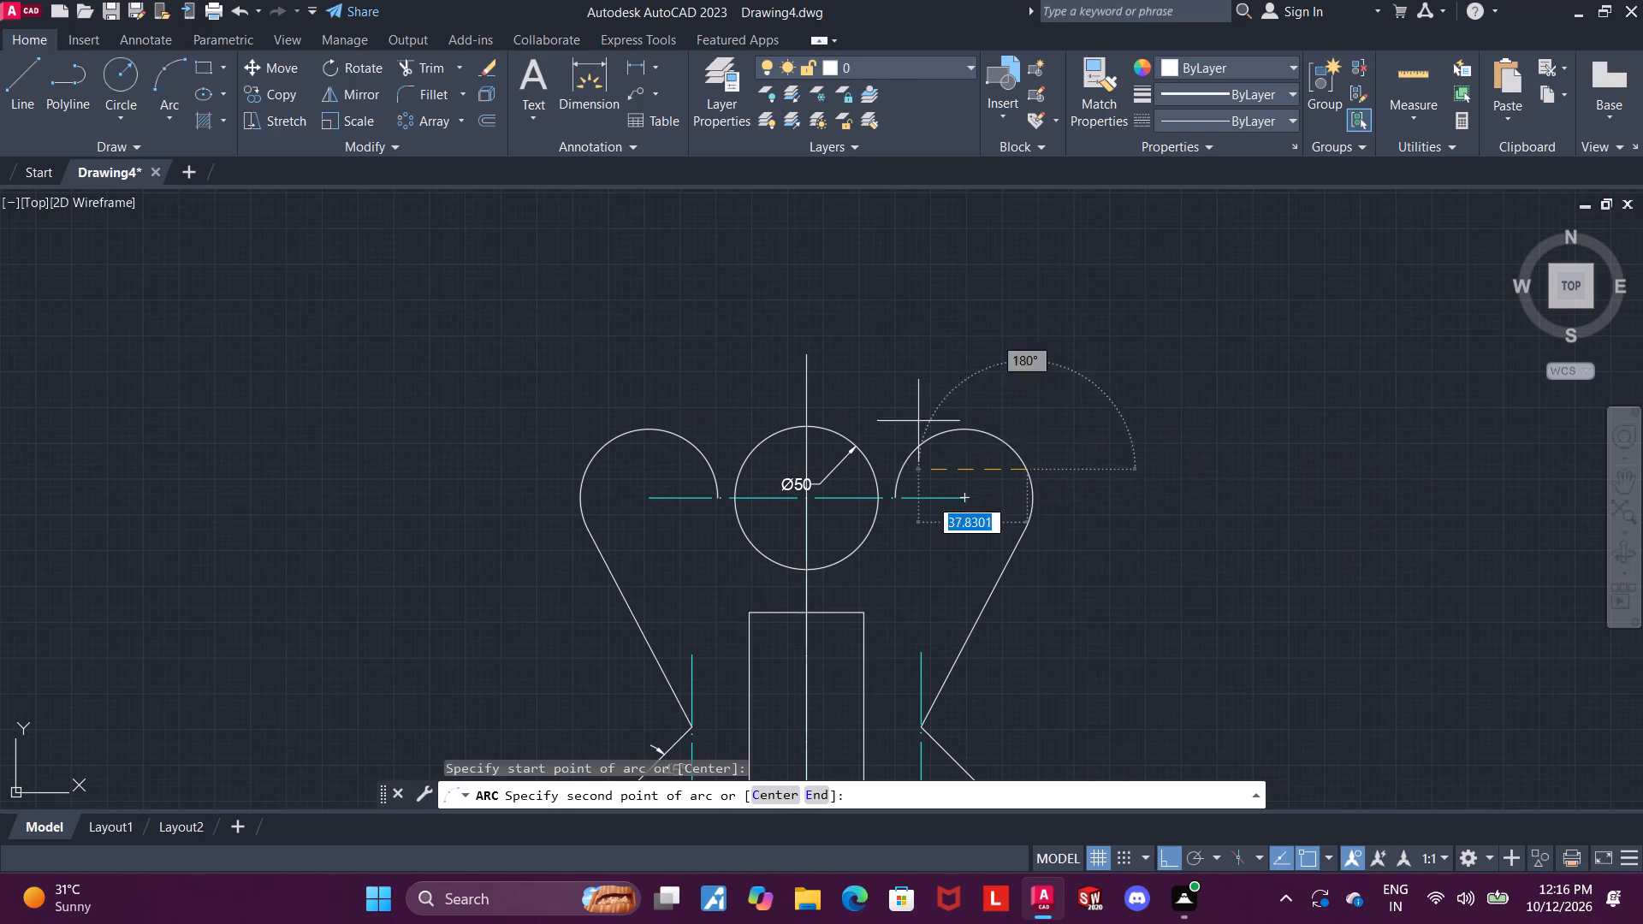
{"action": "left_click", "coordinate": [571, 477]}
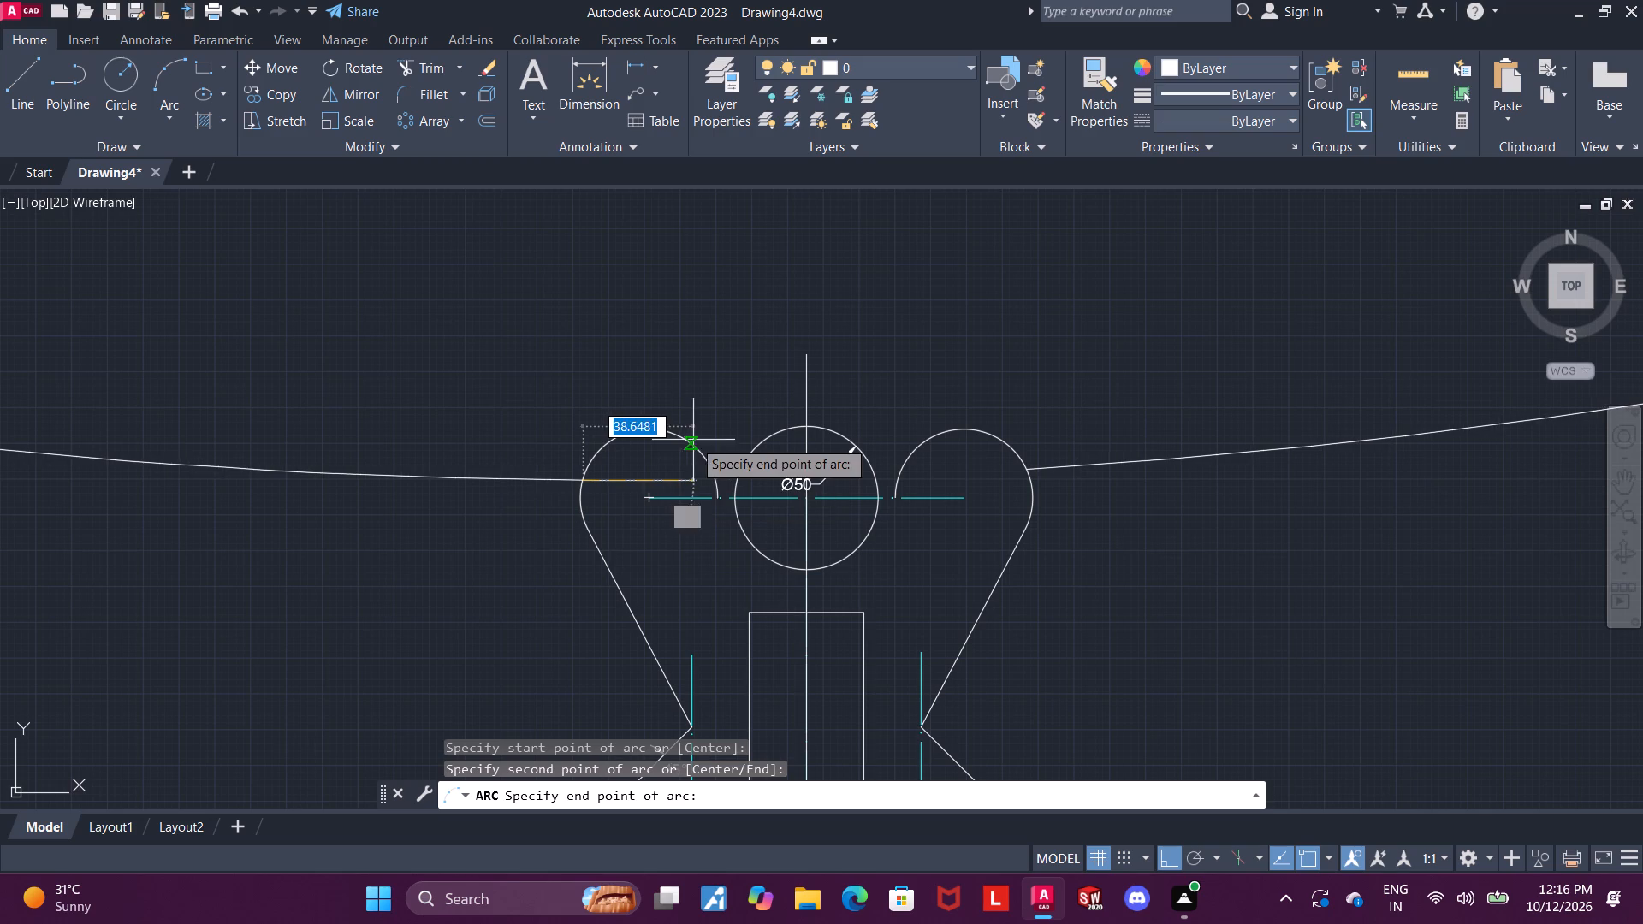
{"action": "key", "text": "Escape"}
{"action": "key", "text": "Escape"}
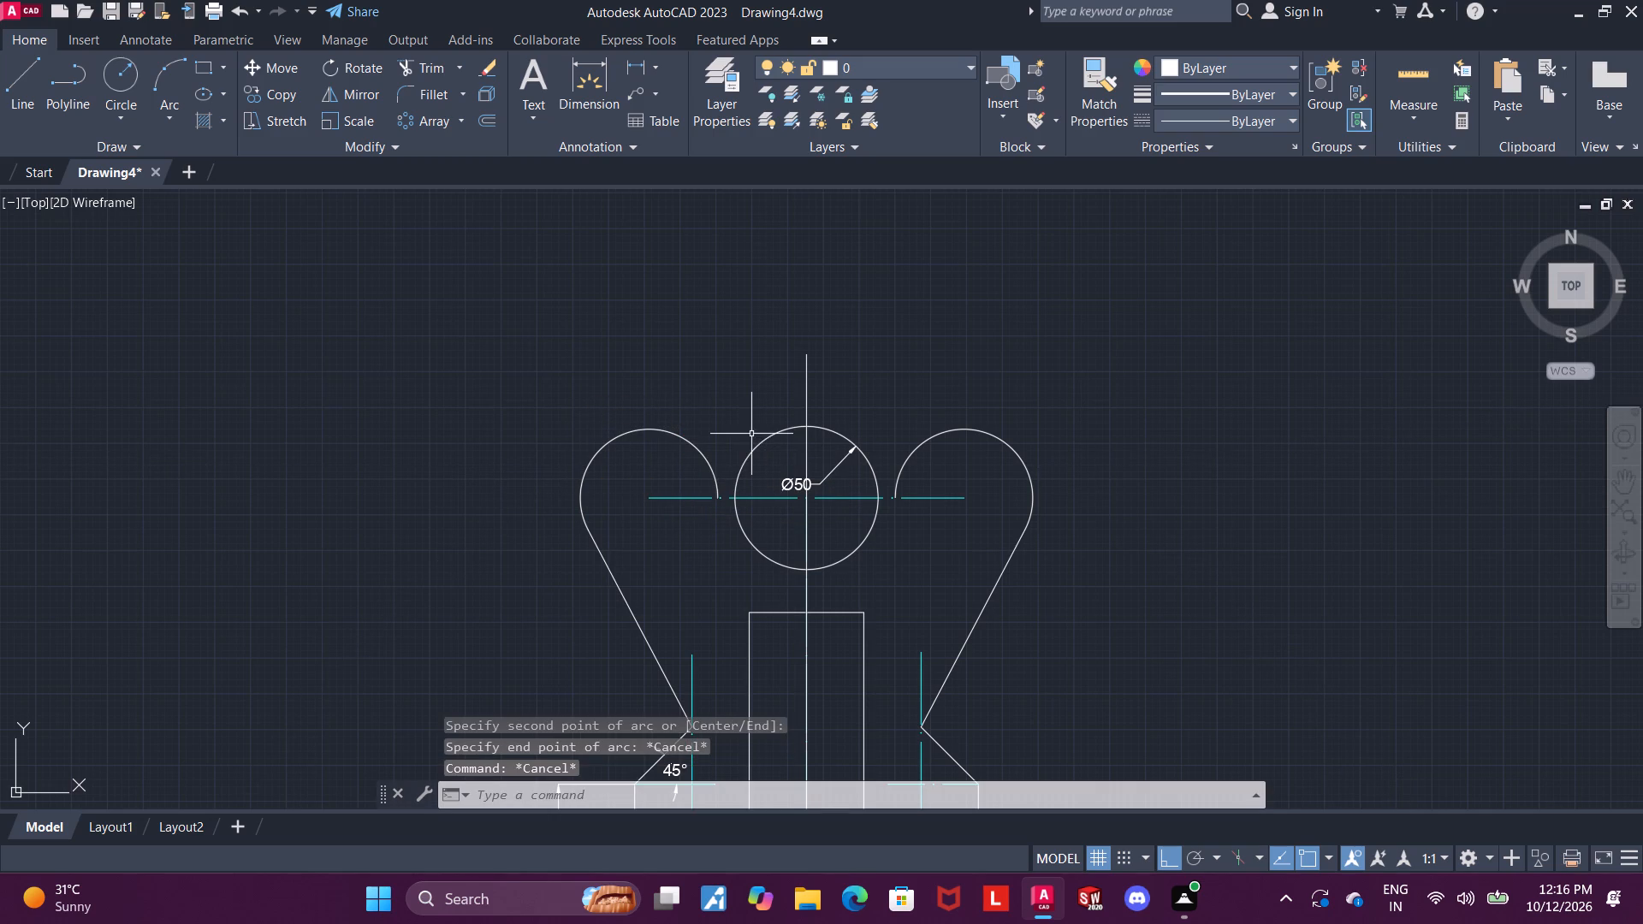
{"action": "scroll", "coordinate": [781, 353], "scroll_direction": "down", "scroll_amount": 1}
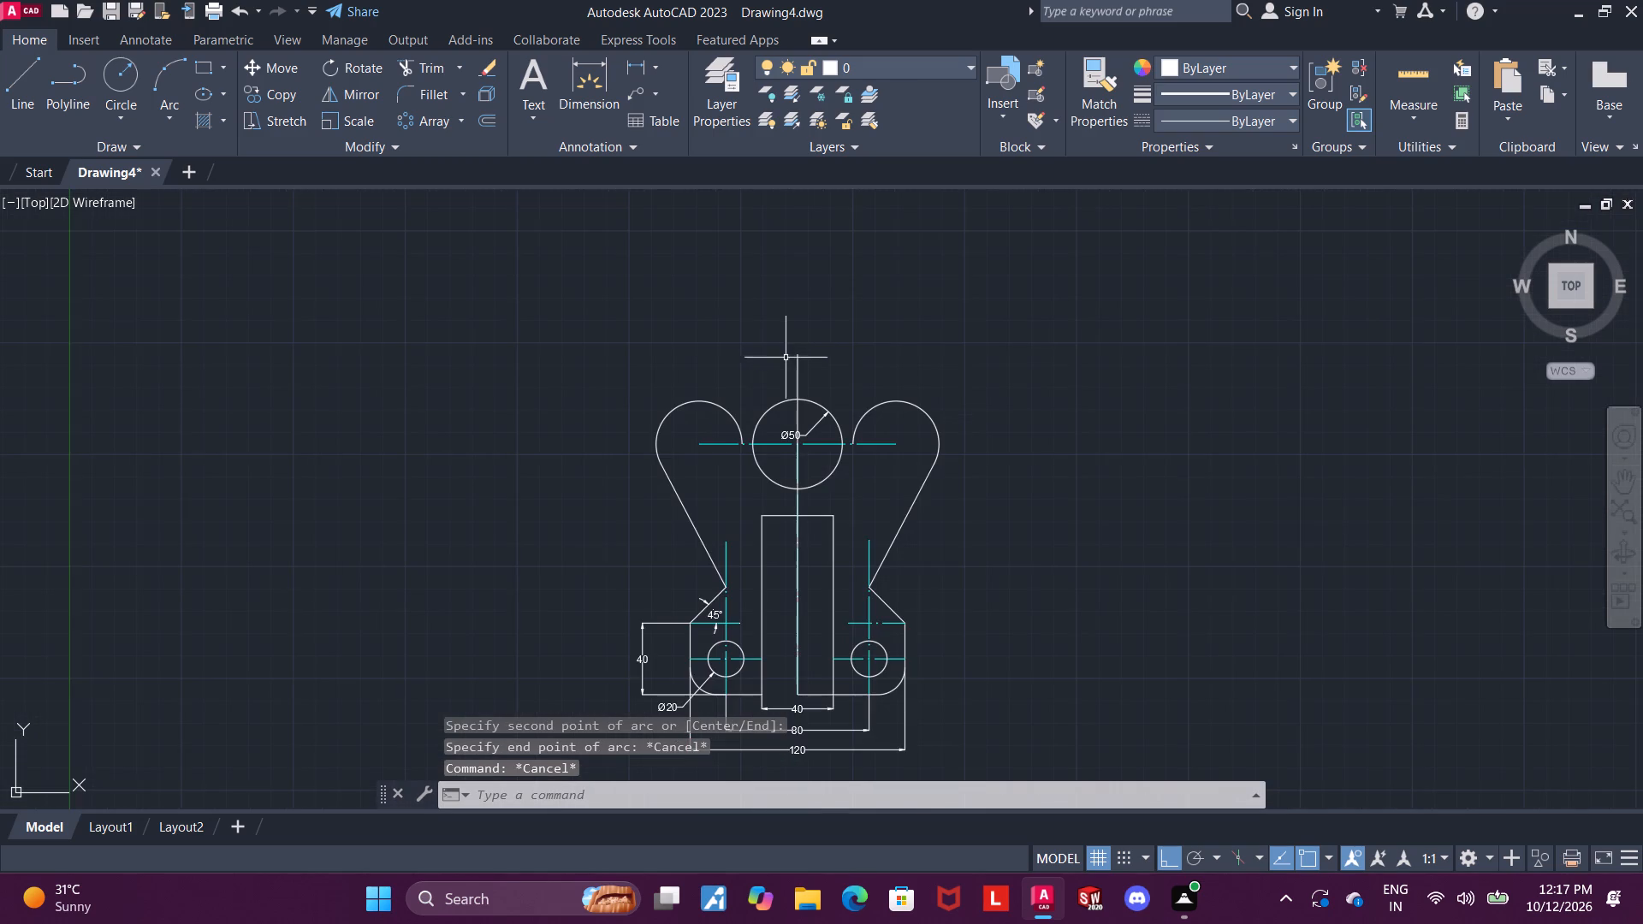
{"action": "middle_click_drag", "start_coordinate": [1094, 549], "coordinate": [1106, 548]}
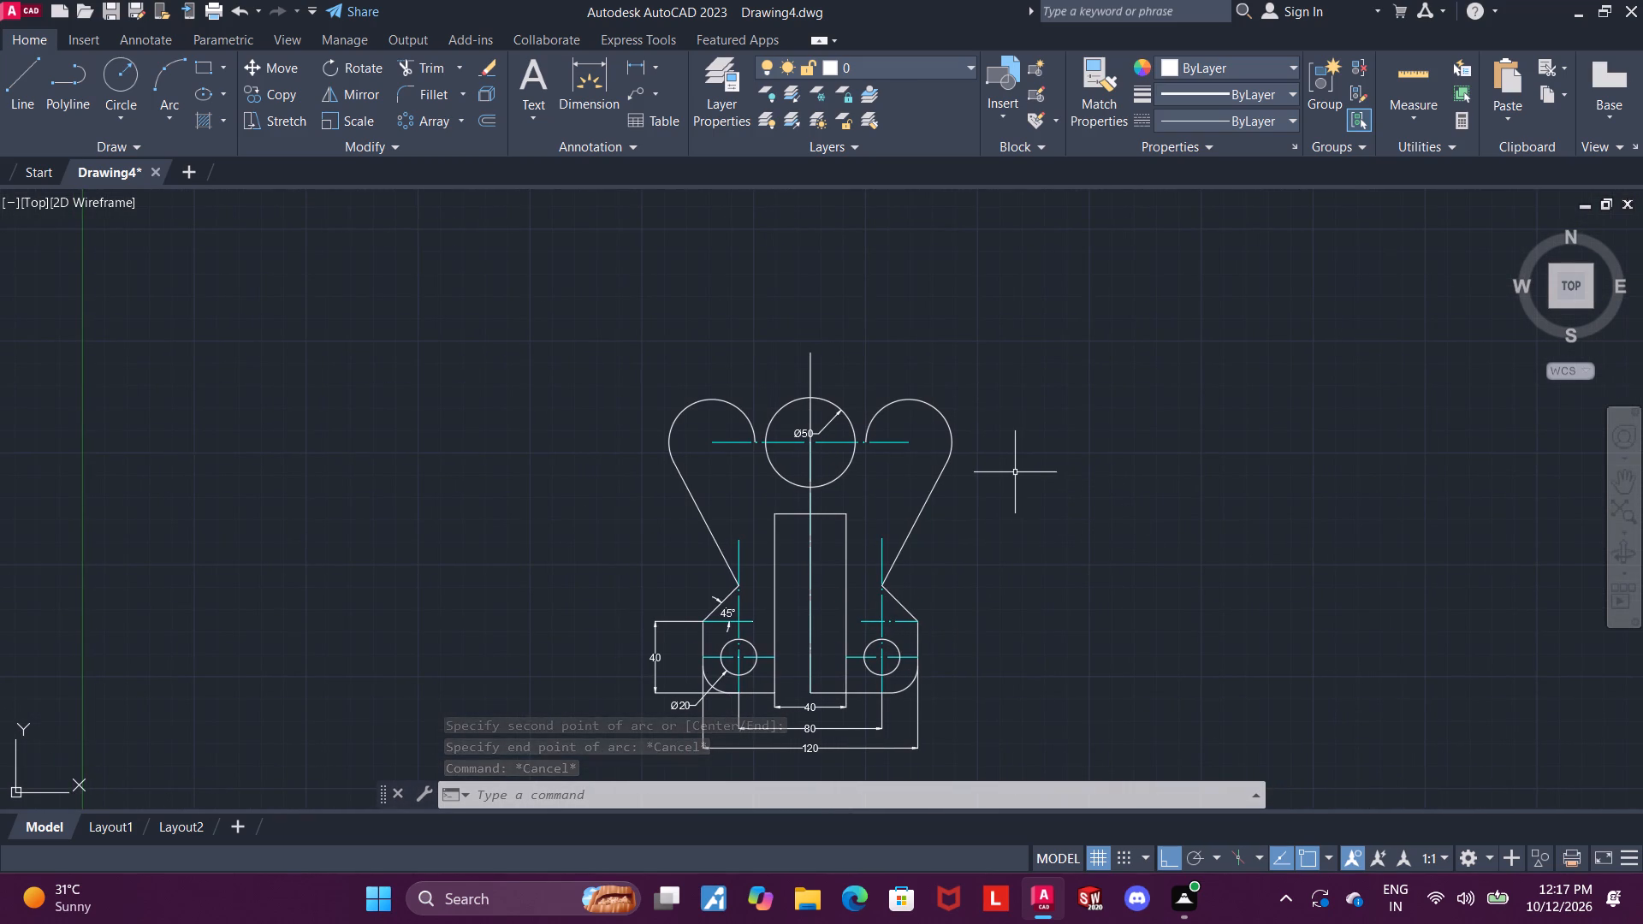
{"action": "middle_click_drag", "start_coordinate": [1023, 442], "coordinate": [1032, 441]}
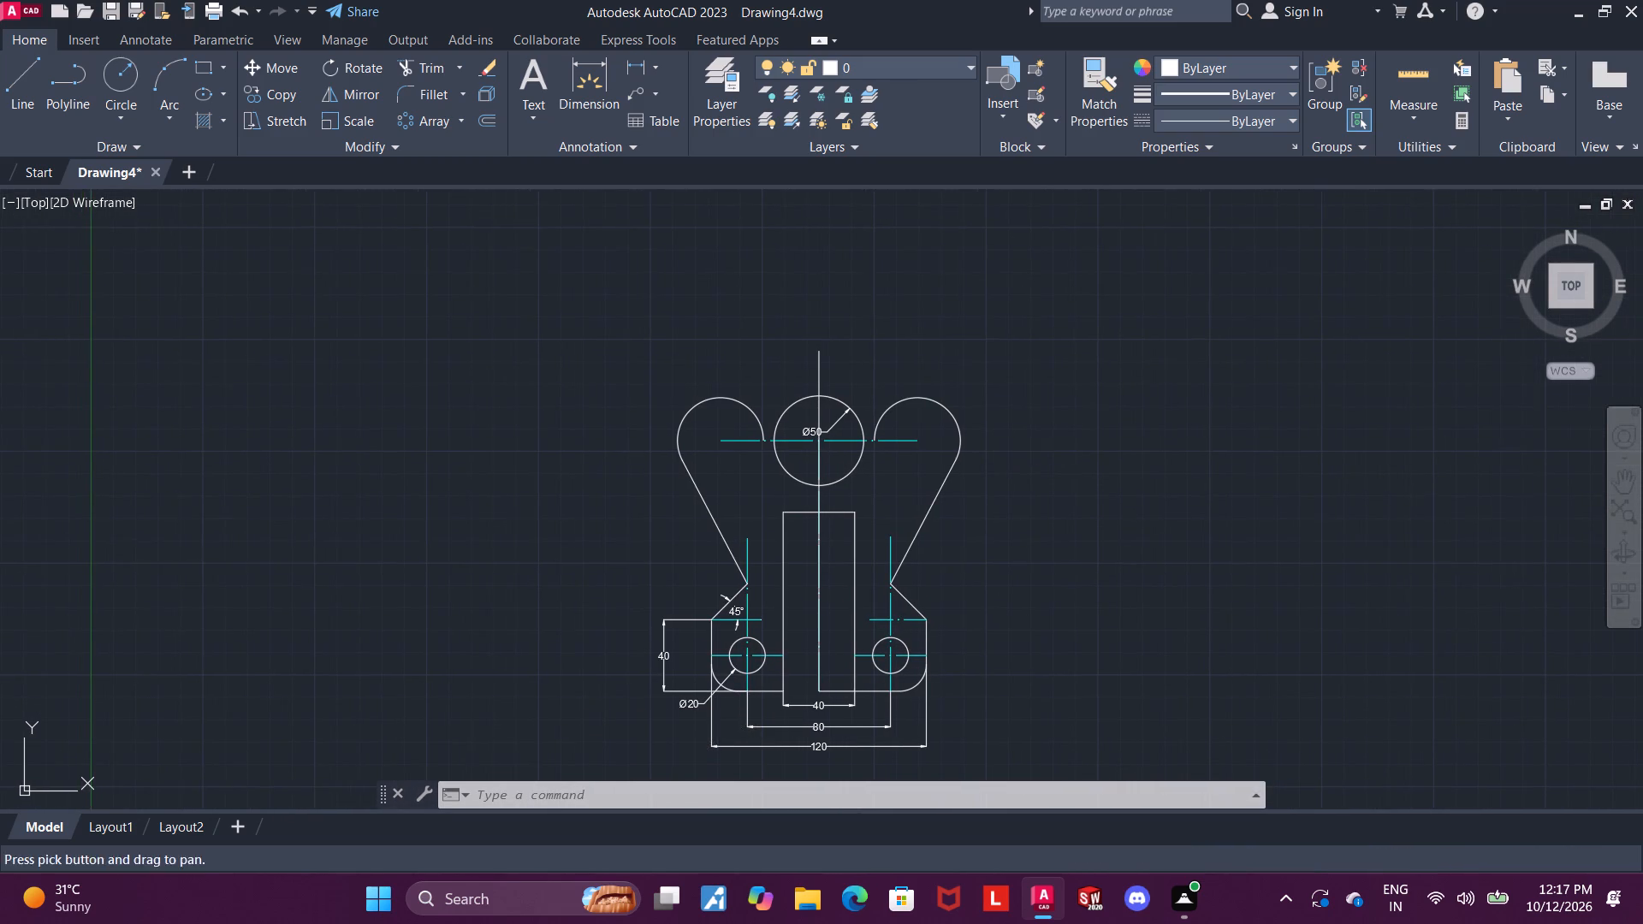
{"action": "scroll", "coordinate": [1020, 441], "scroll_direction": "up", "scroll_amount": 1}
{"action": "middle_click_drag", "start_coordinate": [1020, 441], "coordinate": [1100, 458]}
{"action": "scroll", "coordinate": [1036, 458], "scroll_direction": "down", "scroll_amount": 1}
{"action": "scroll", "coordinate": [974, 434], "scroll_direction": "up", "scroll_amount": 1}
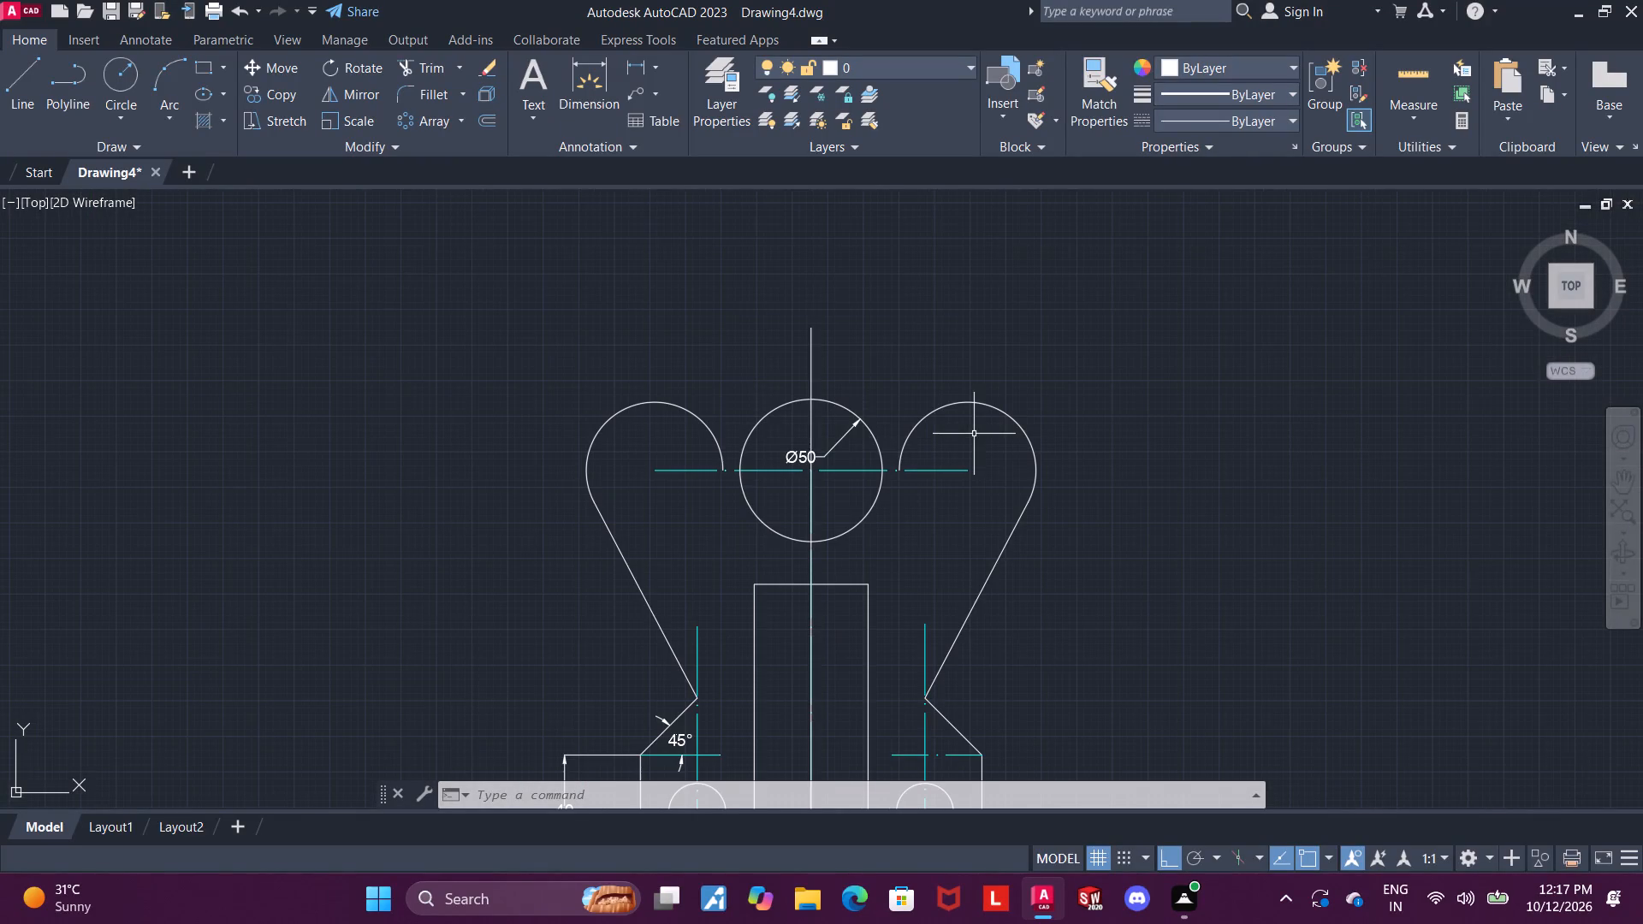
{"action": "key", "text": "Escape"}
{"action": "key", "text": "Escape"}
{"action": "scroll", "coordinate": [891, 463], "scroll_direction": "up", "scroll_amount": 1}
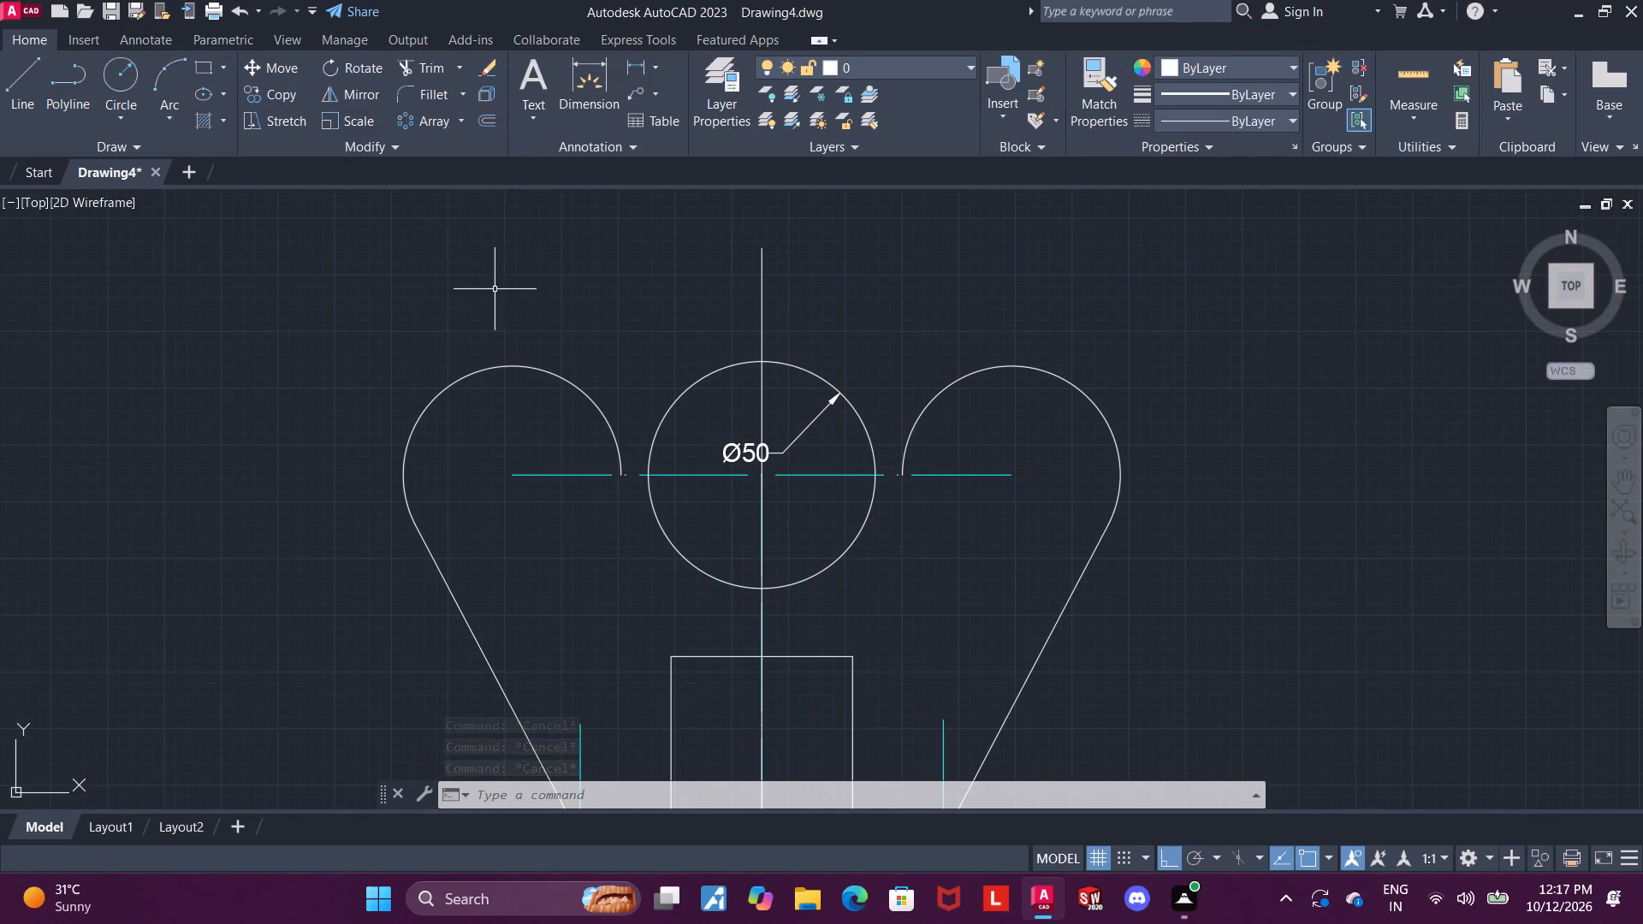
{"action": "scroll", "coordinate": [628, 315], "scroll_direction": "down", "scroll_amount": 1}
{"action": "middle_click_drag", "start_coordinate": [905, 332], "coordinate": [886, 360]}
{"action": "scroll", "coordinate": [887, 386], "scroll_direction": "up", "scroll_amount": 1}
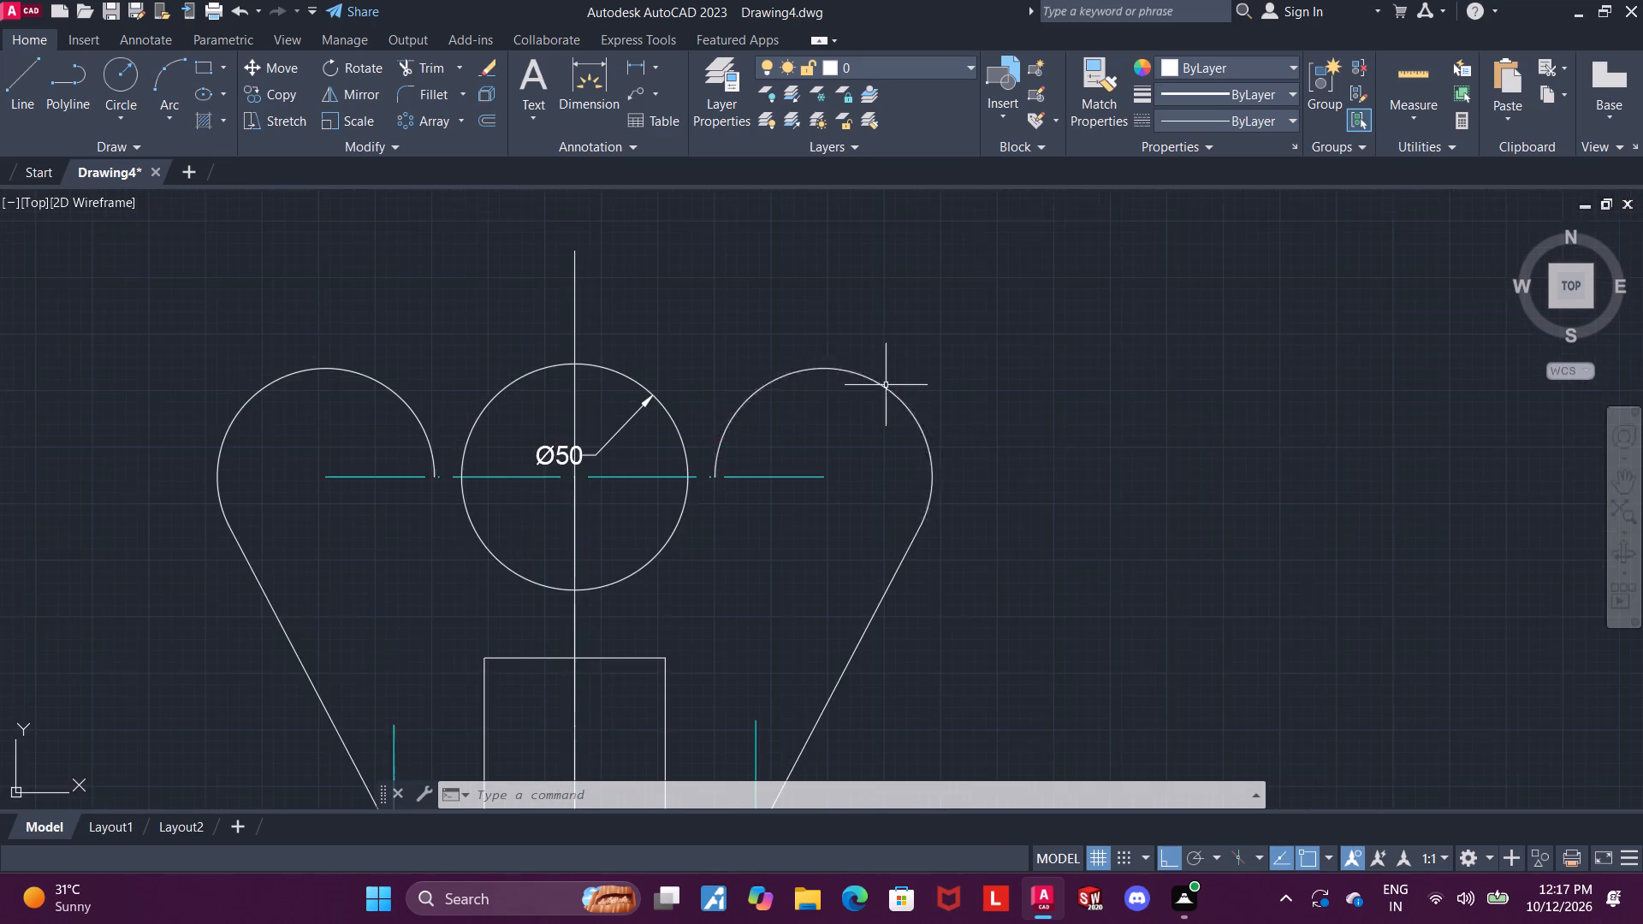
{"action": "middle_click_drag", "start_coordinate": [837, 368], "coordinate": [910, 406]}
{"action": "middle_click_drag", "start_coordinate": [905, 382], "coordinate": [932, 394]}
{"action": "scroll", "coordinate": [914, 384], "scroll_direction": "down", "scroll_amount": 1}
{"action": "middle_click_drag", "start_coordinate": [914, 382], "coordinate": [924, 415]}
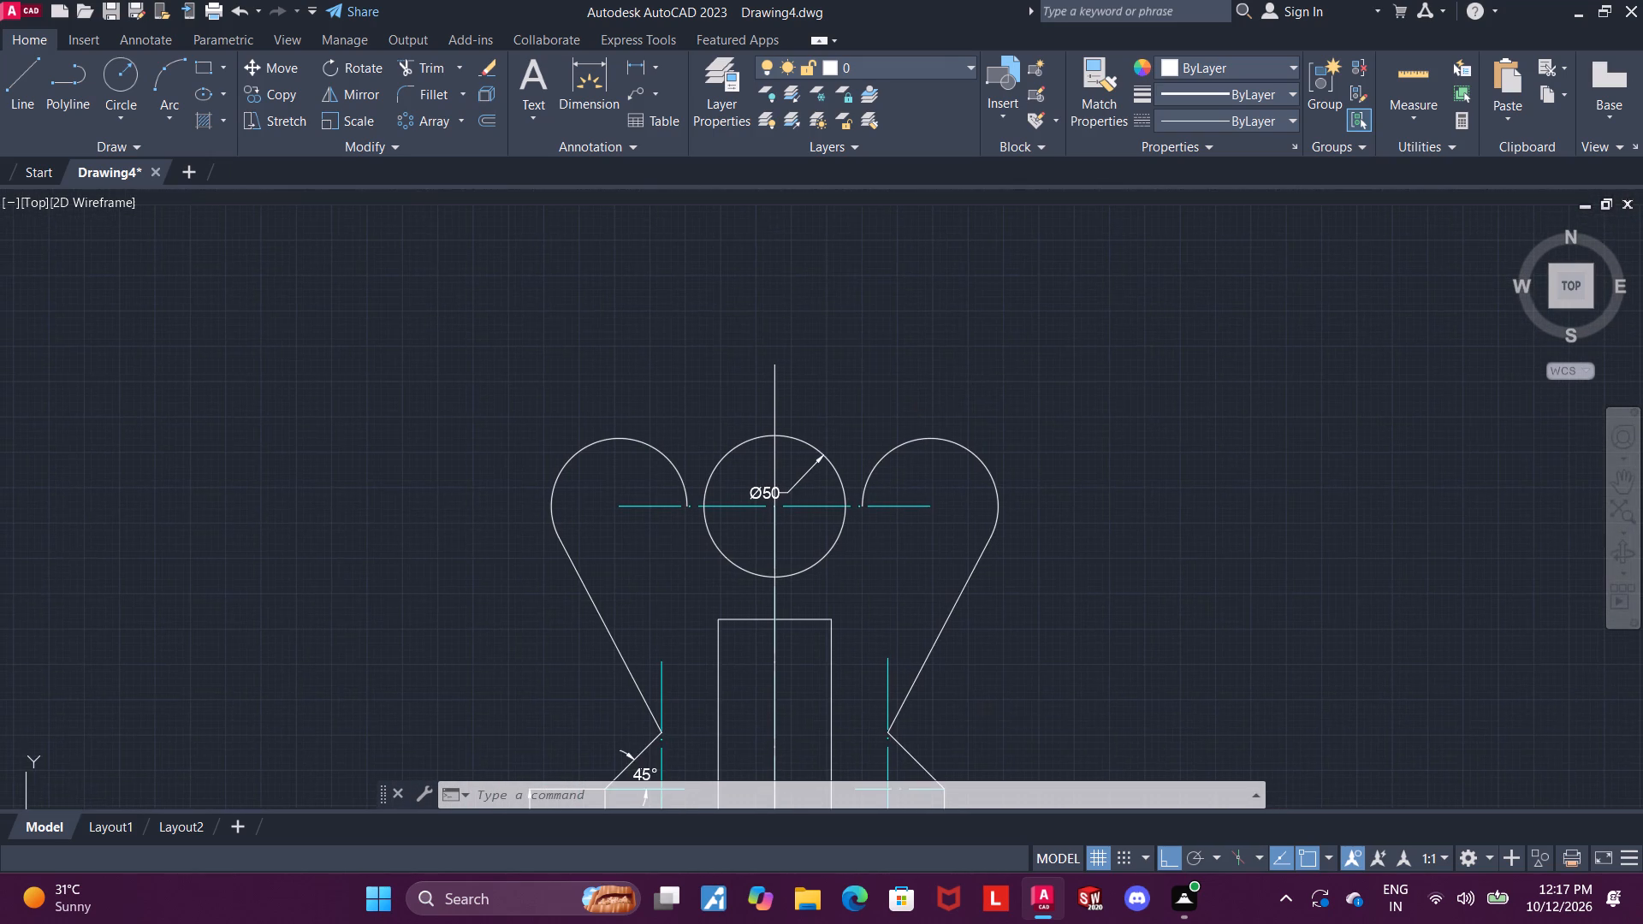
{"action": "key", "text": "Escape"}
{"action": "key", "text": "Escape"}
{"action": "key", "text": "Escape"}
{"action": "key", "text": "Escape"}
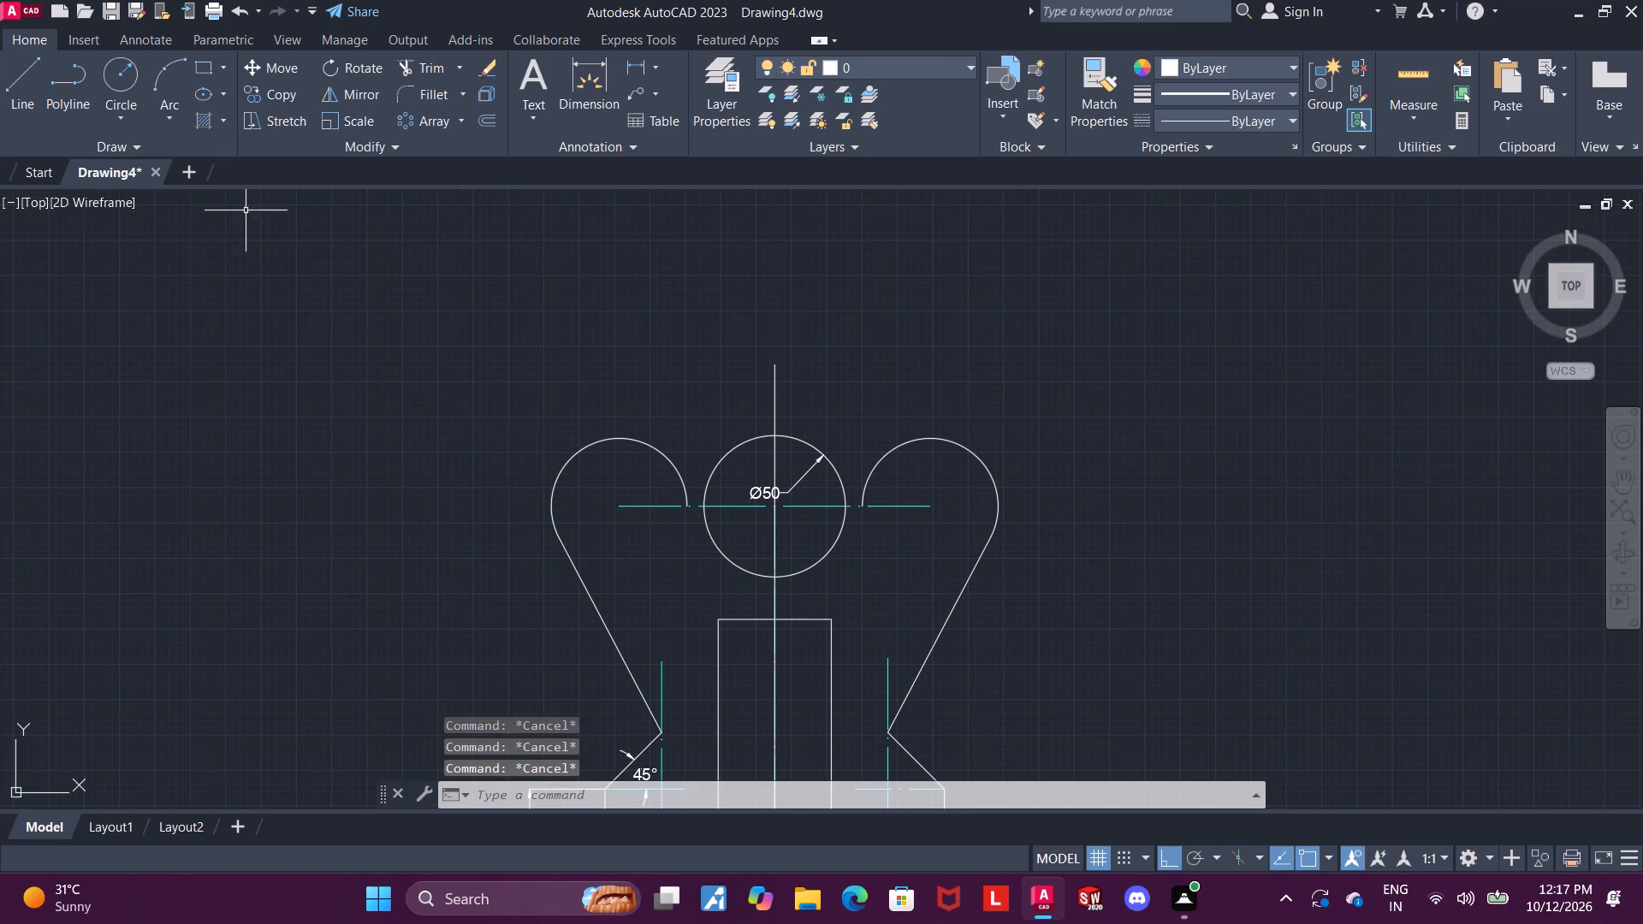
Draw a circle of diameter 20 centred on the left outer arc's centre.
{"action": "left_click", "coordinate": [125, 83]}
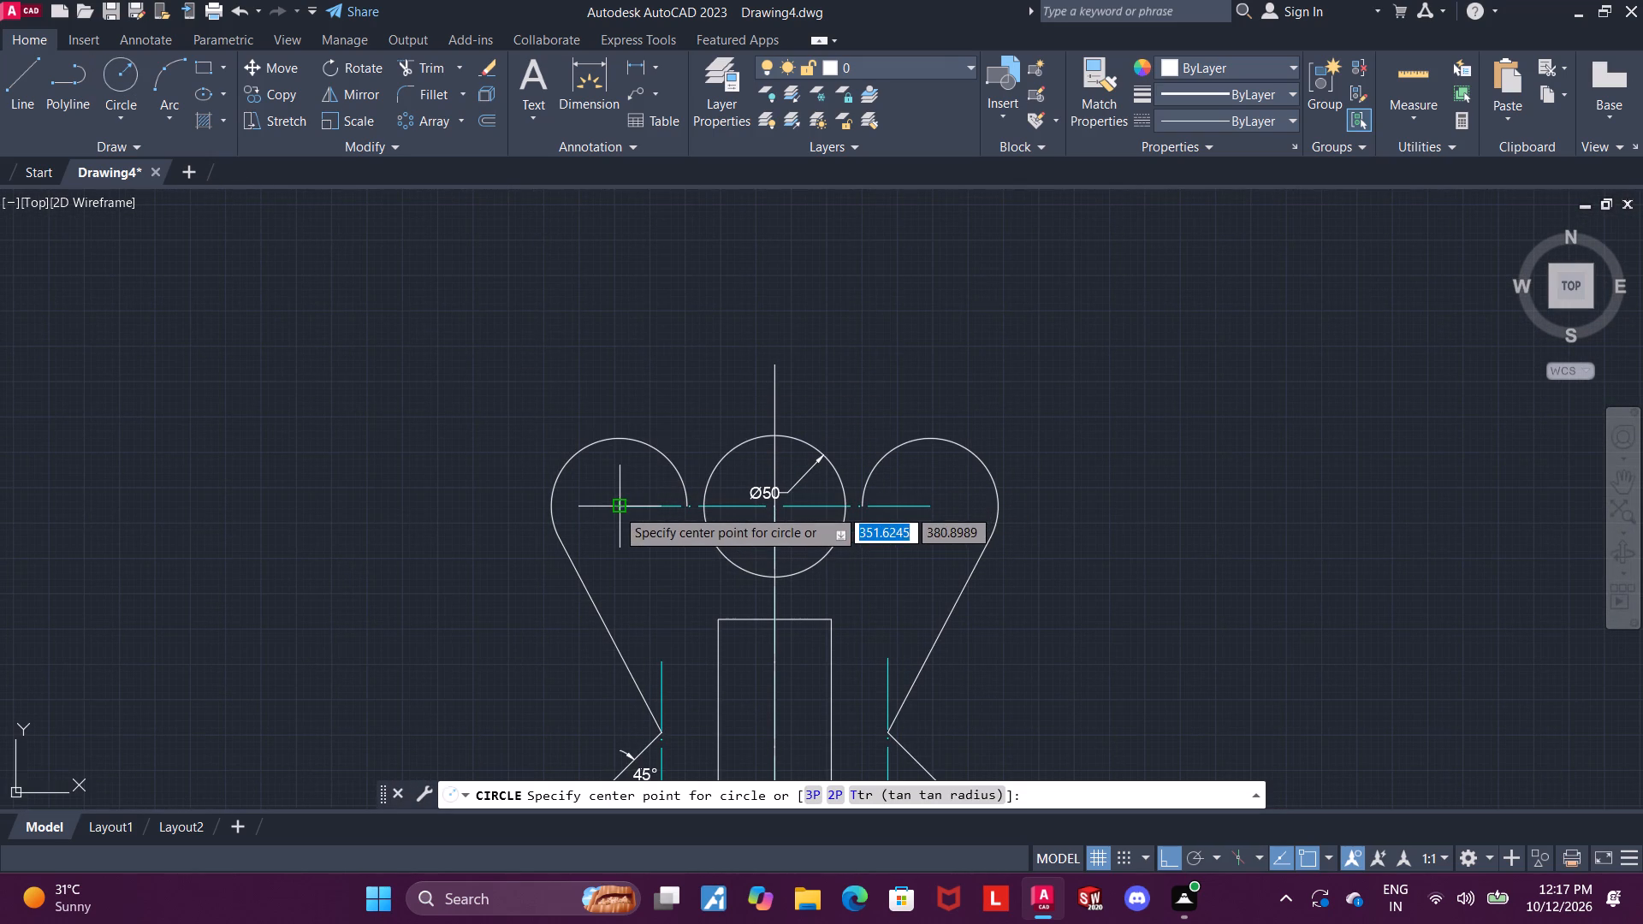
{"action": "left_click", "coordinate": [616, 508]}
{"action": "scroll", "coordinate": [632, 477], "scroll_direction": "down", "scroll_amount": 1}
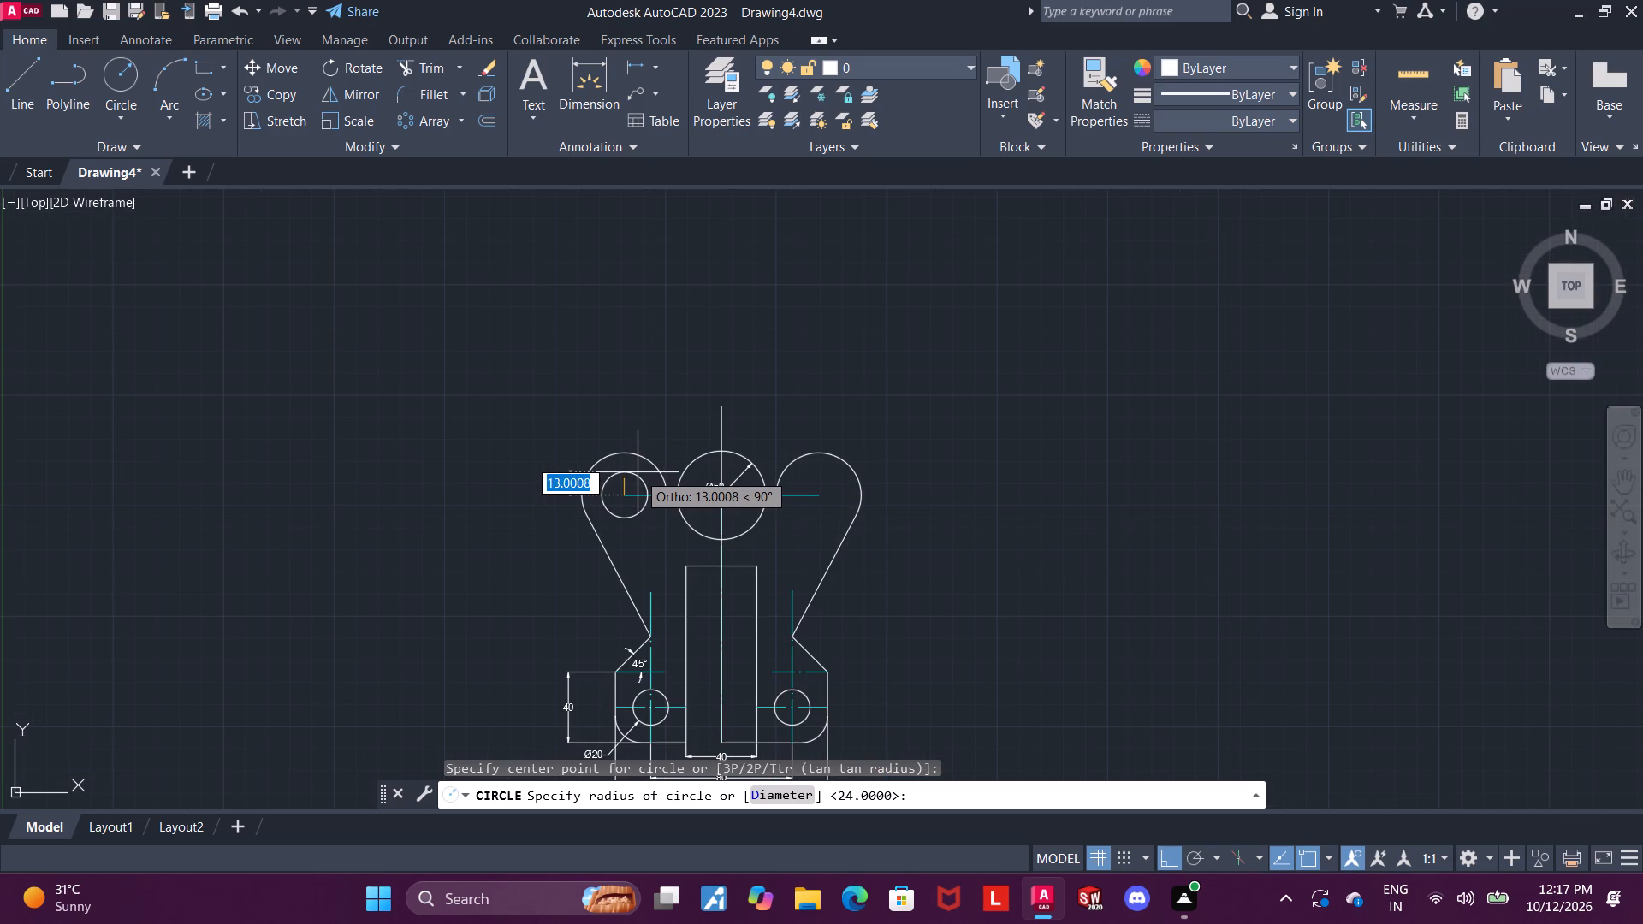
{"action": "key", "text": "d"}
{"action": "key", "text": "Return"}
{"action": "type", "text": "20"}
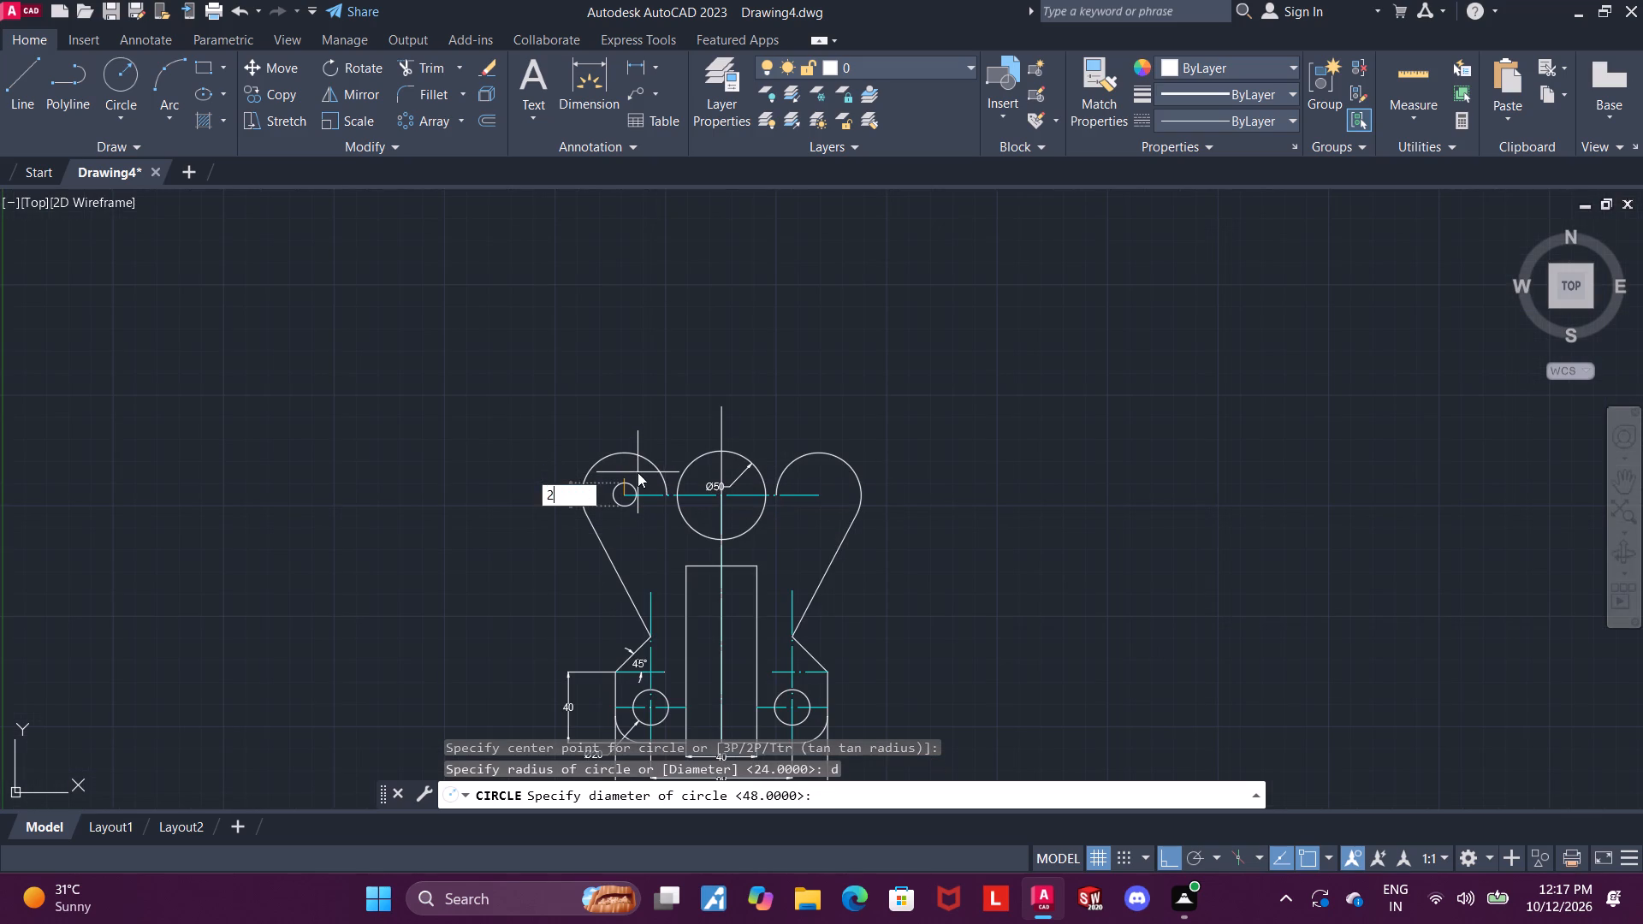
{"action": "key", "text": "Return"}
{"action": "key", "text": "Escape"}
{"action": "key", "text": "Escape"}
Draw a circle of diameter 20 centred on the right outer arc's centre.
{"action": "scroll", "coordinate": [614, 451], "scroll_direction": "up", "scroll_amount": 1}
{"action": "key", "text": "Escape"}
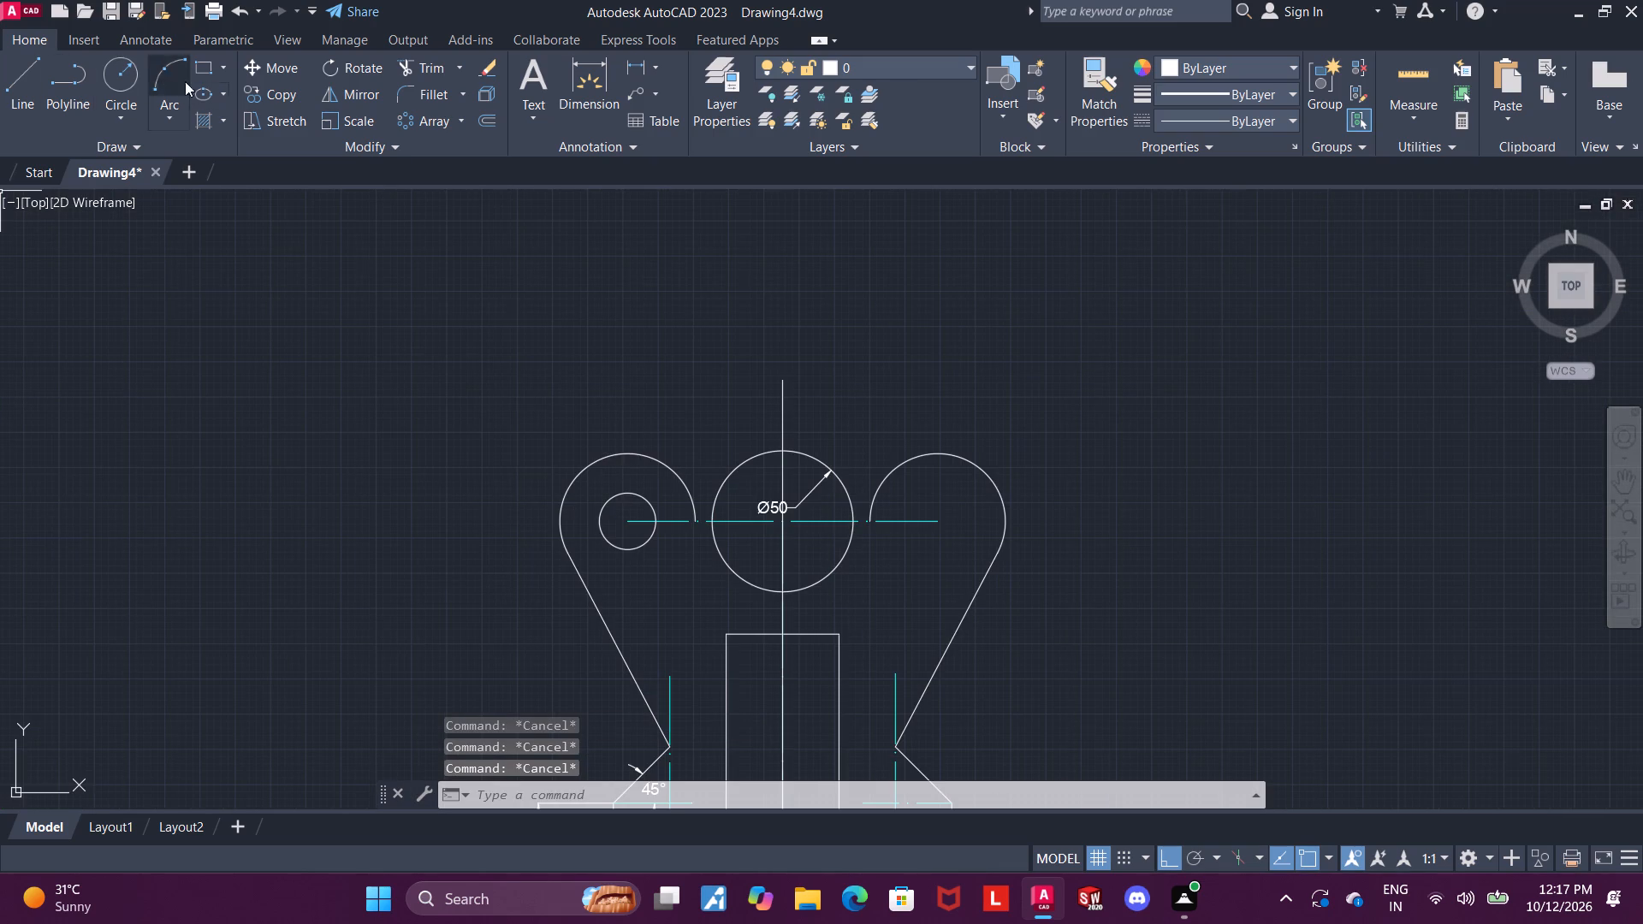
{"action": "left_click", "coordinate": [128, 84]}
{"action": "scroll", "coordinate": [938, 523], "scroll_direction": "up", "scroll_amount": 3}
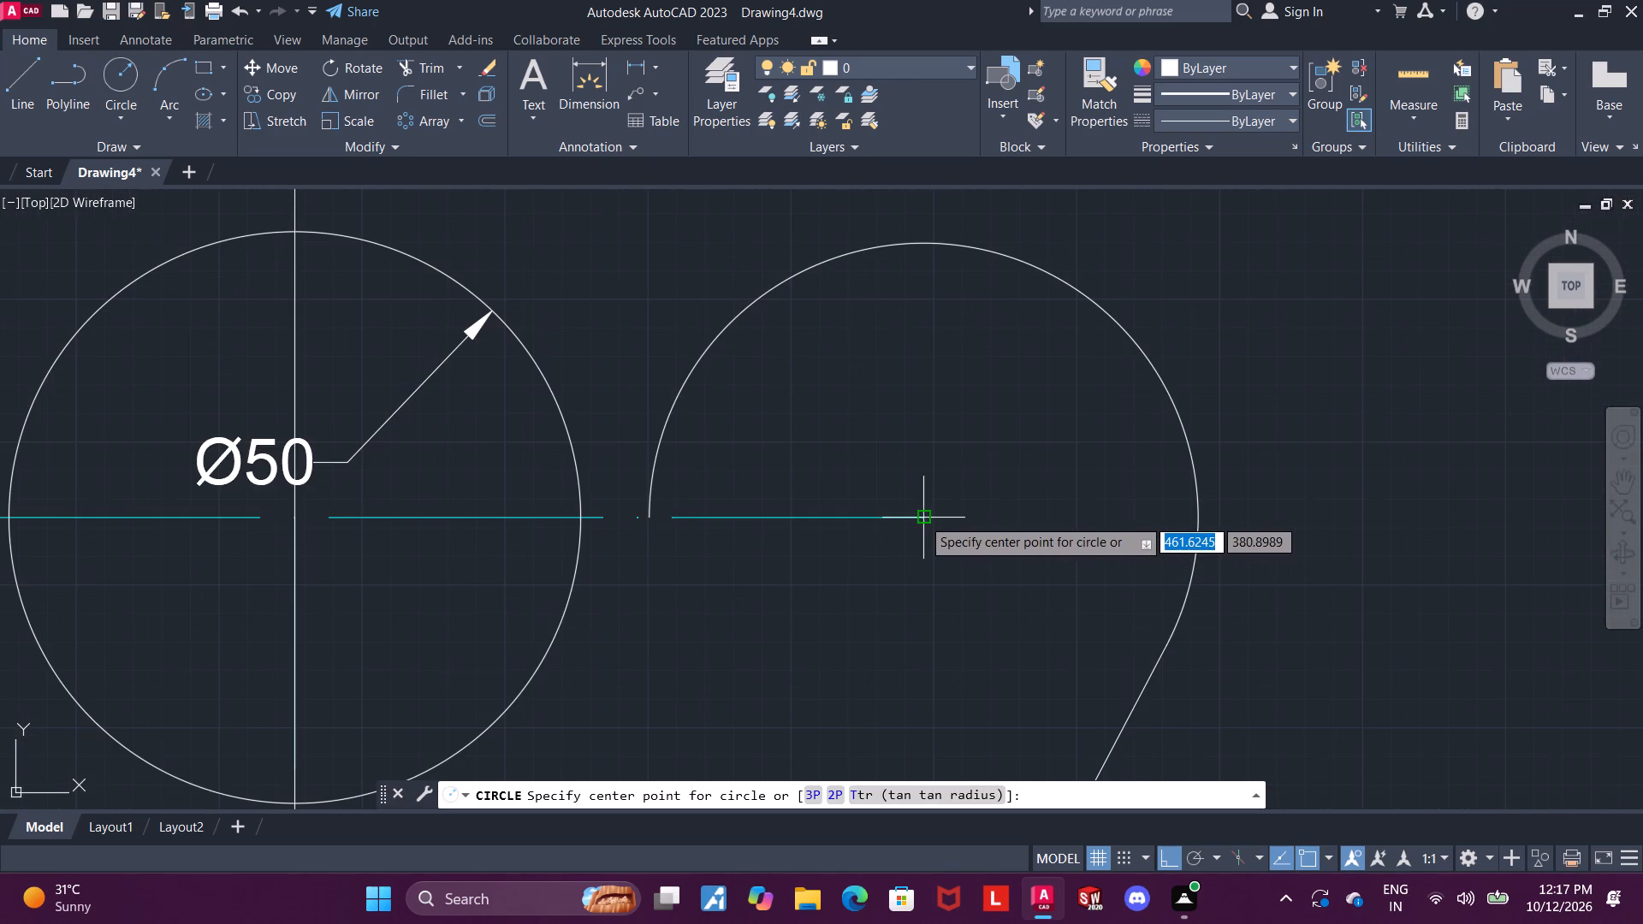
{"action": "left_click", "coordinate": [922, 518]}
{"action": "key", "text": "d"}
{"action": "key", "text": "Return"}
{"action": "type", "text": "20"}
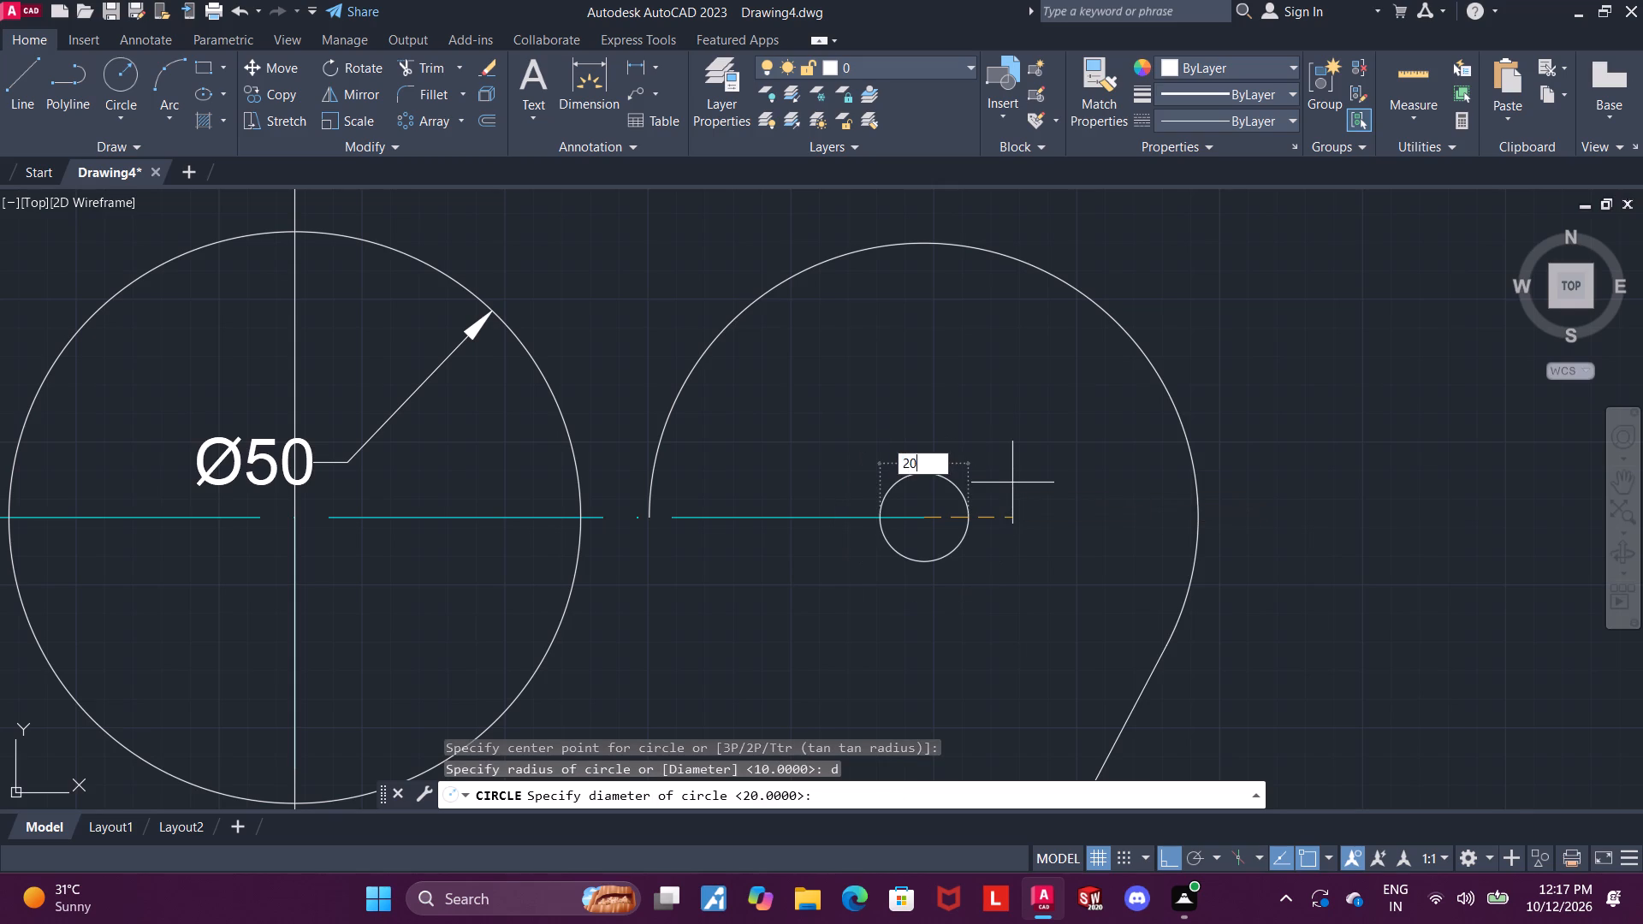
{"action": "key", "text": "Return"}
{"action": "key", "text": "Escape"}
Draw a horizontal centre line about 36 long from the left hole's centre outward past the arc, in the dash-dot ACAD linetype and cyan.
{"action": "scroll", "coordinate": [1042, 434], "scroll_direction": "down", "scroll_amount": 1}
{"action": "scroll", "coordinate": [827, 455], "scroll_direction": "down", "scroll_amount": 1}
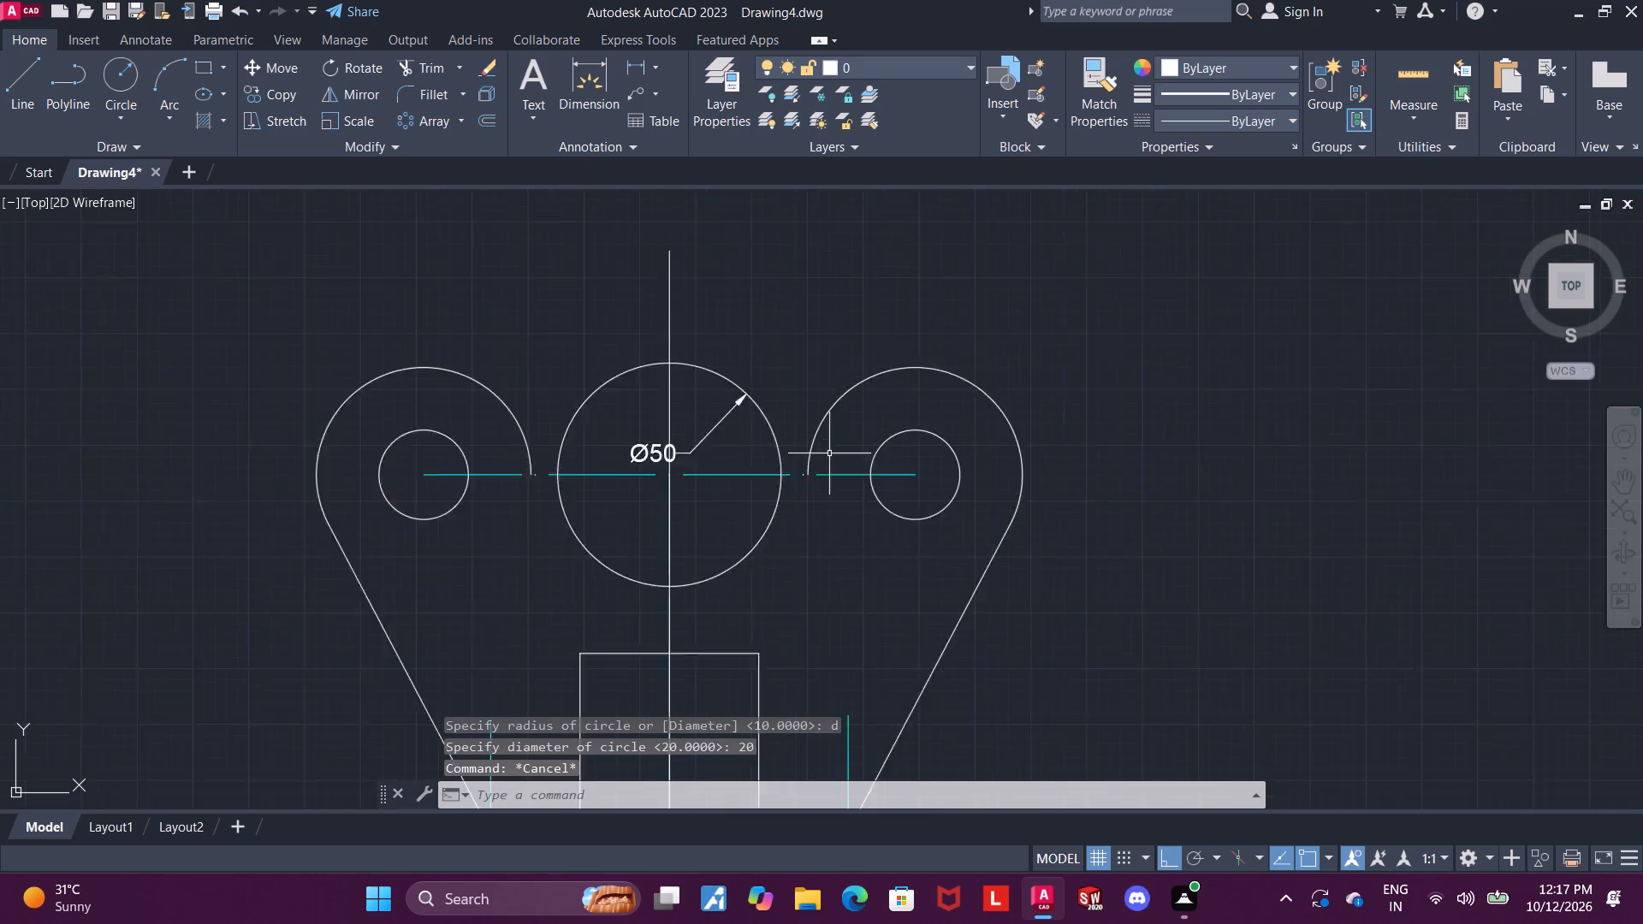
{"action": "scroll", "coordinate": [833, 453], "scroll_direction": "down", "scroll_amount": 1}
{"action": "scroll", "coordinate": [849, 456], "scroll_direction": "up", "scroll_amount": 1}
{"action": "key", "text": "Escape"}
{"action": "key", "text": "Escape"}
{"action": "left_click", "coordinate": [27, 86]}
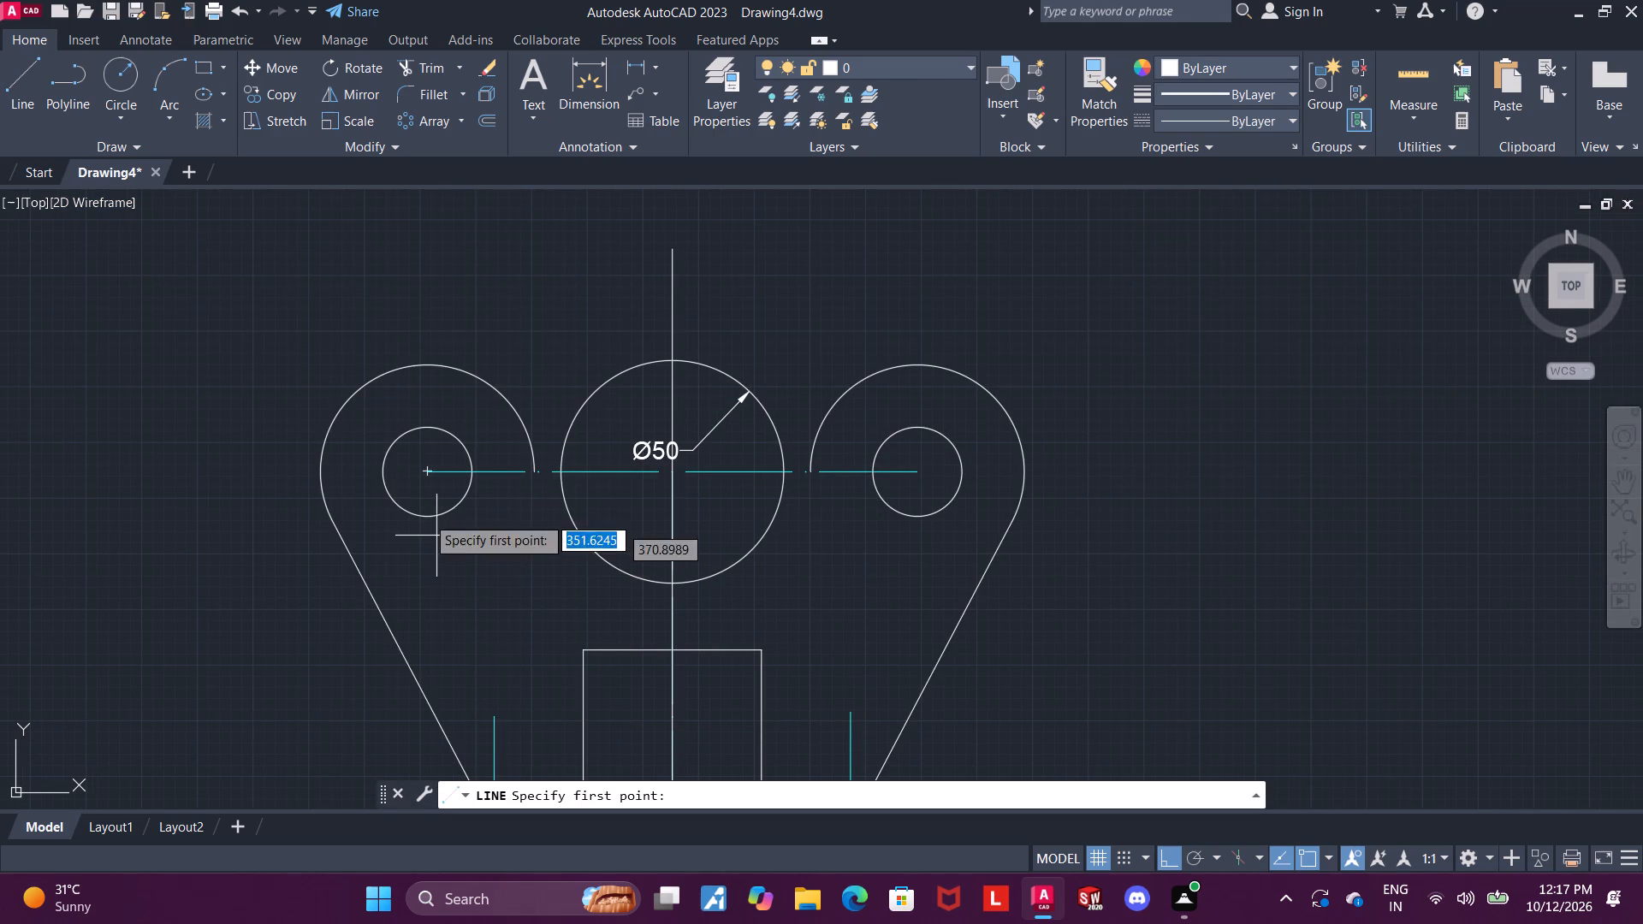
{"action": "left_click", "coordinate": [430, 474]}
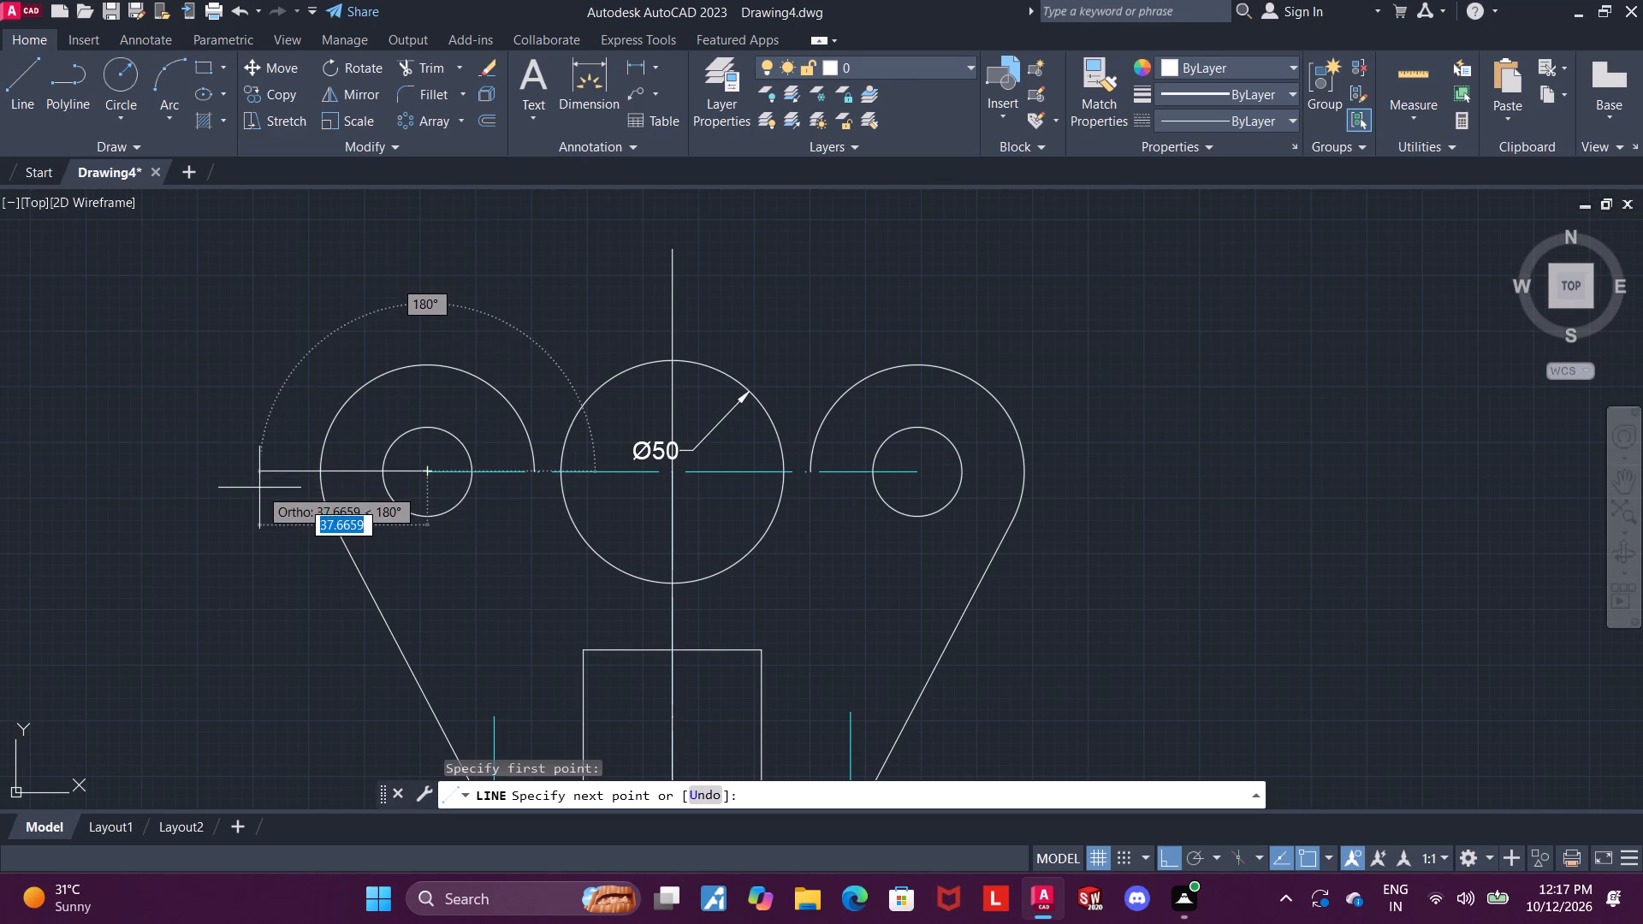
{"action": "left_click", "coordinate": [268, 484]}
{"action": "key", "text": "Escape"}
{"action": "left_click", "coordinate": [361, 470]}
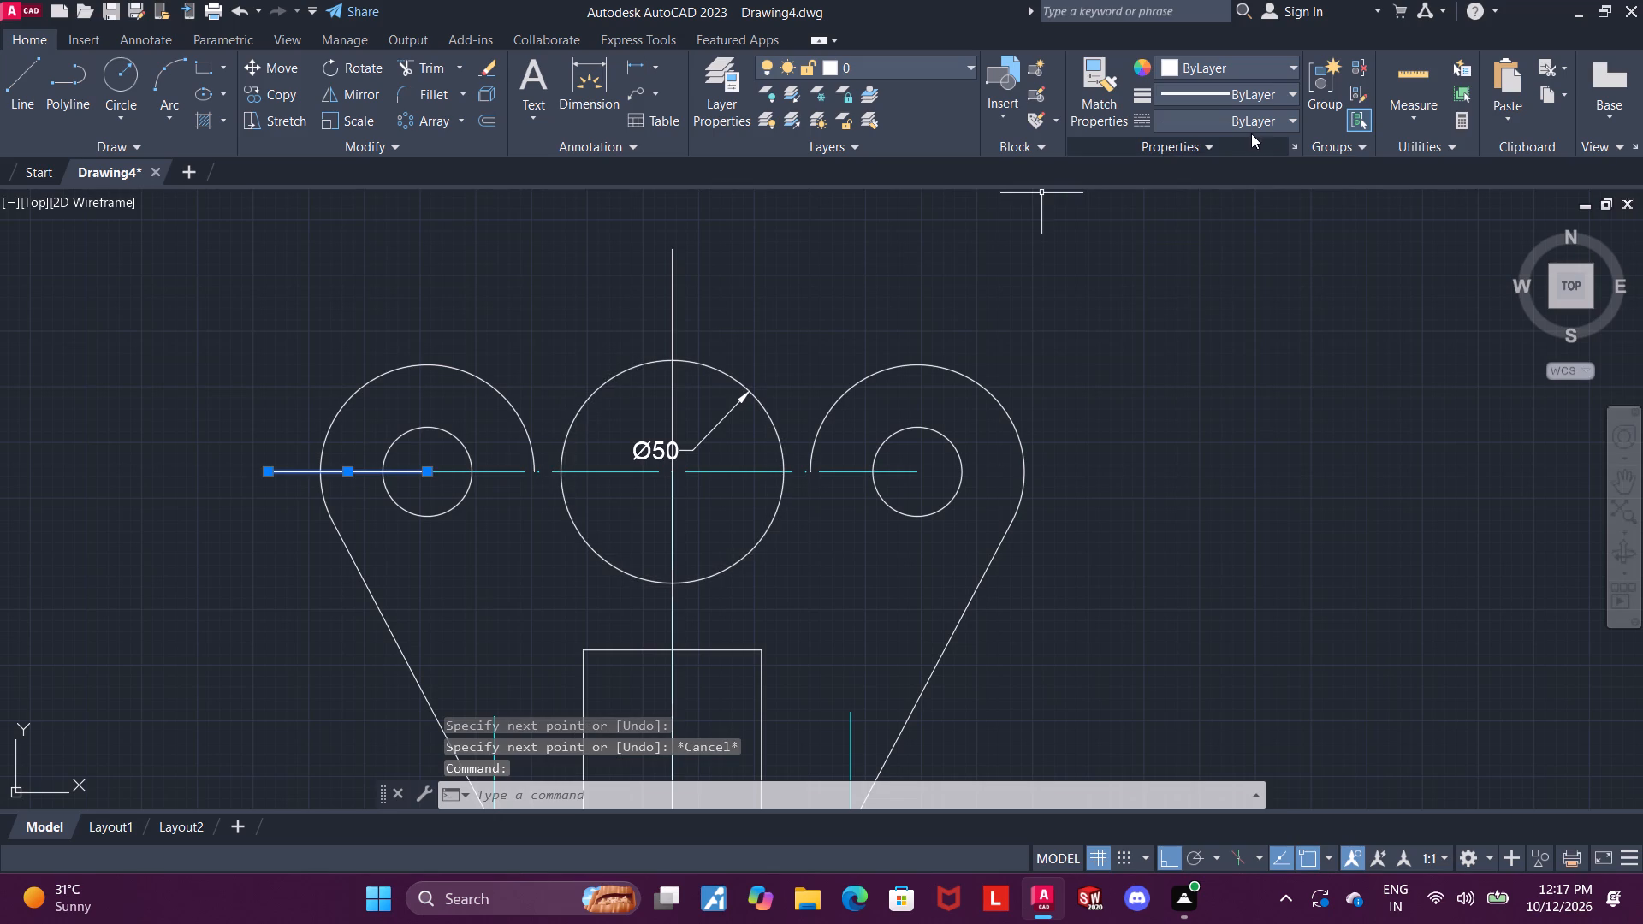
{"action": "left_click", "coordinate": [1258, 116]}
{"action": "left_click", "coordinate": [1256, 197]}
{"action": "left_click", "coordinate": [1225, 74]}
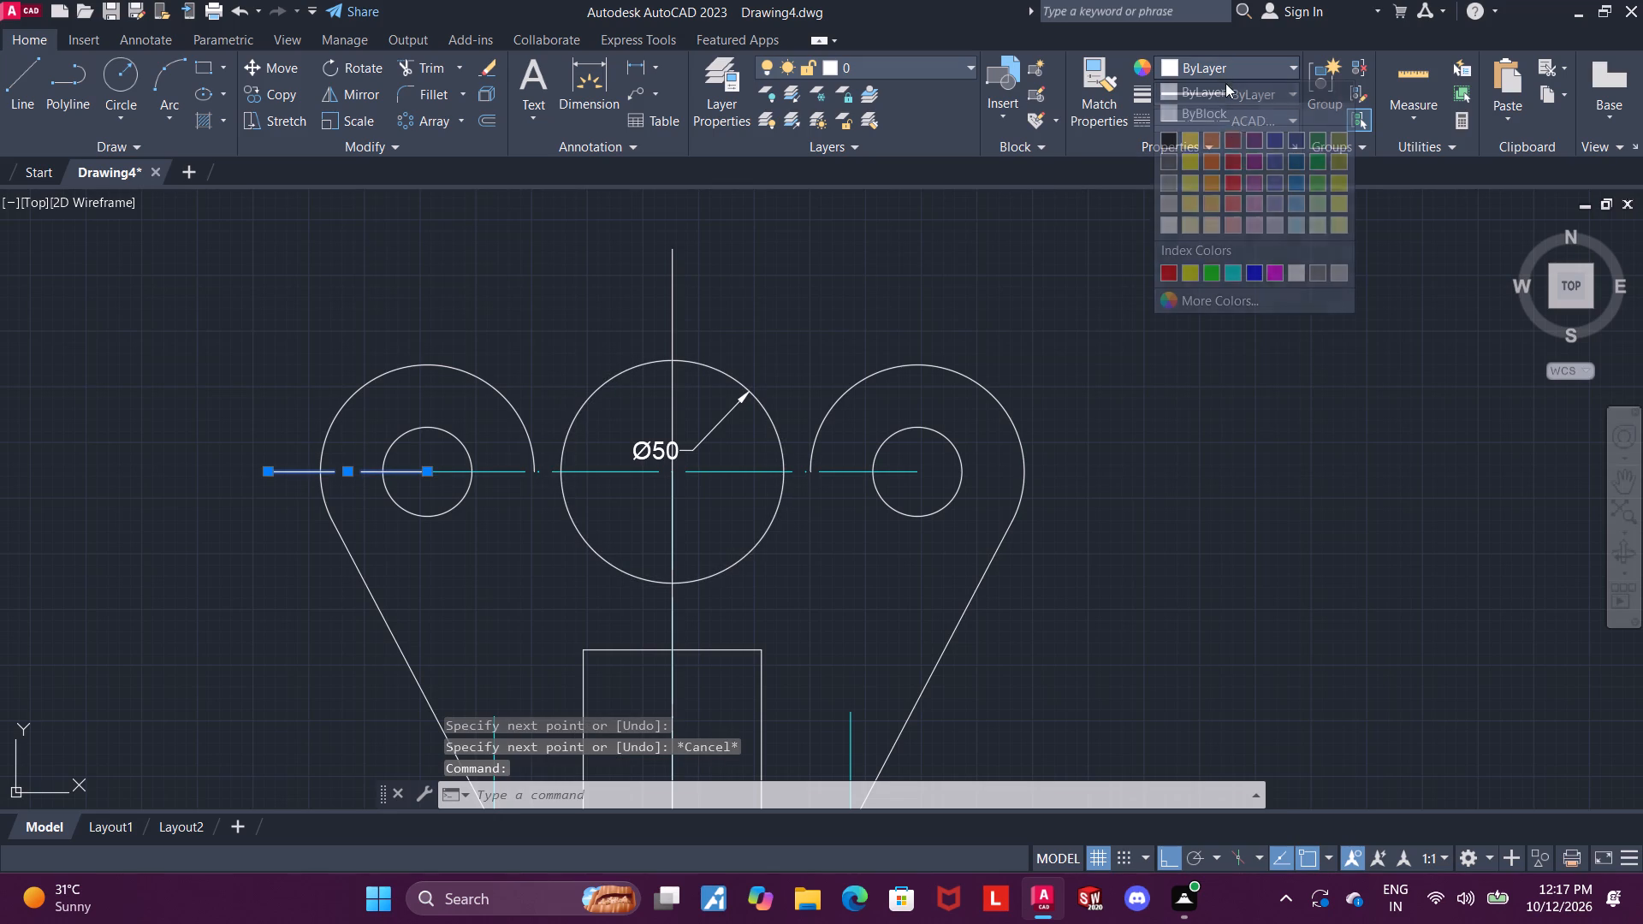
{"action": "left_click", "coordinate": [1225, 268]}
{"action": "key", "text": "Escape"}
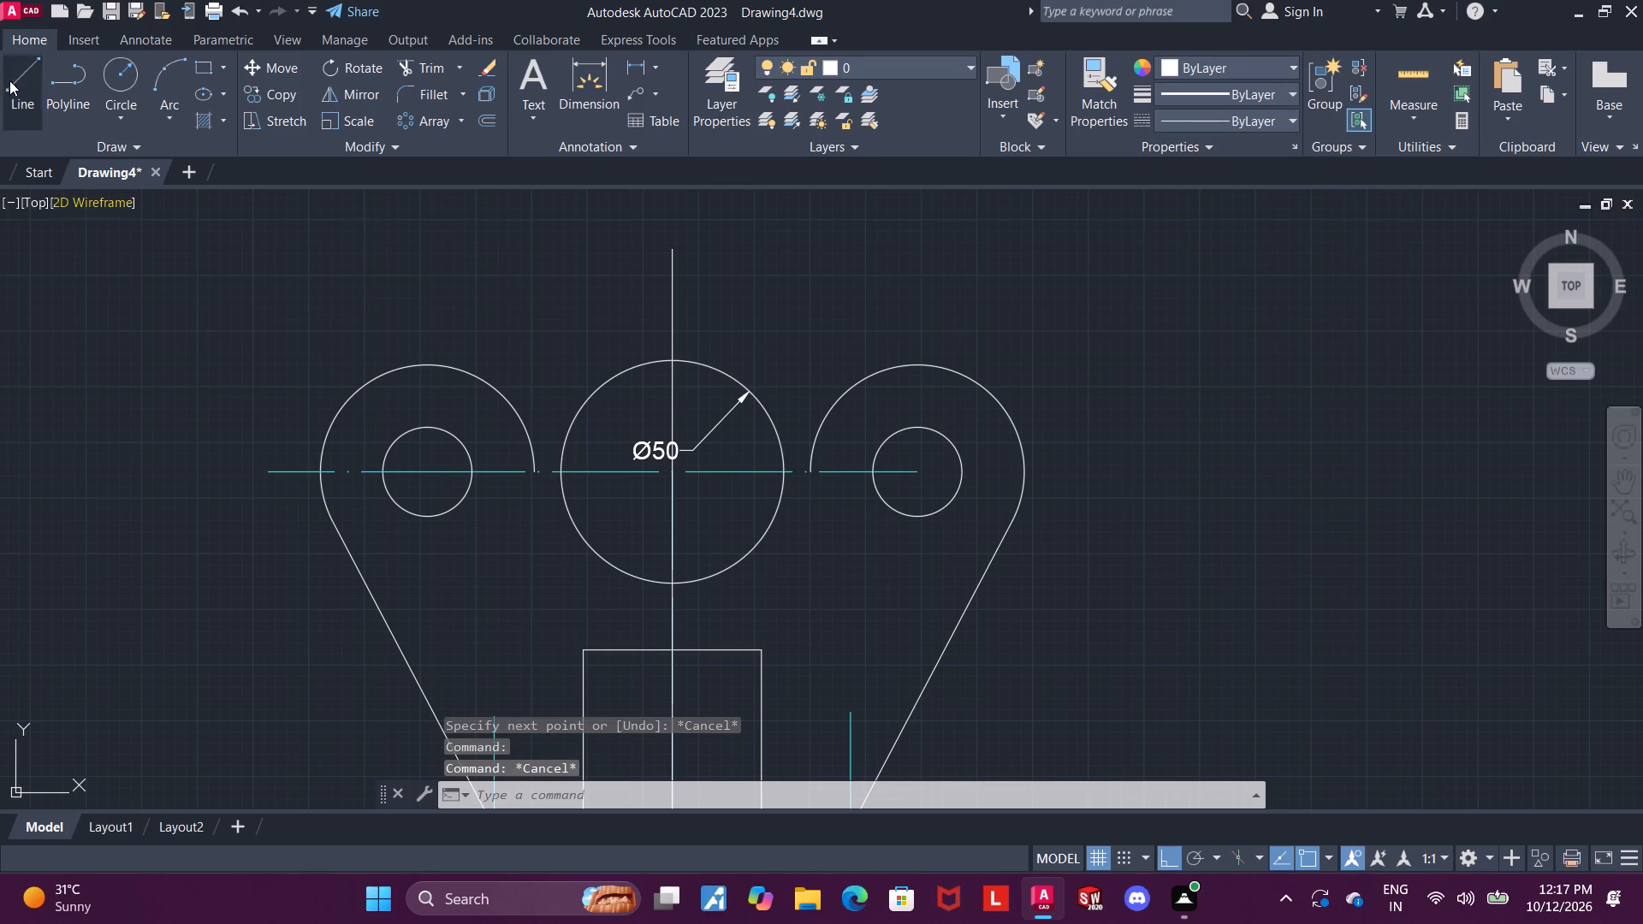
Draw a horizontal centre line about 41 long from the right hole's centre outward past the arc, in the dash-dot ACAD linetype and cyan.
{"action": "left_click", "coordinate": [12, 79]}
{"action": "scroll", "coordinate": [927, 476], "scroll_direction": "up", "scroll_amount": 1}
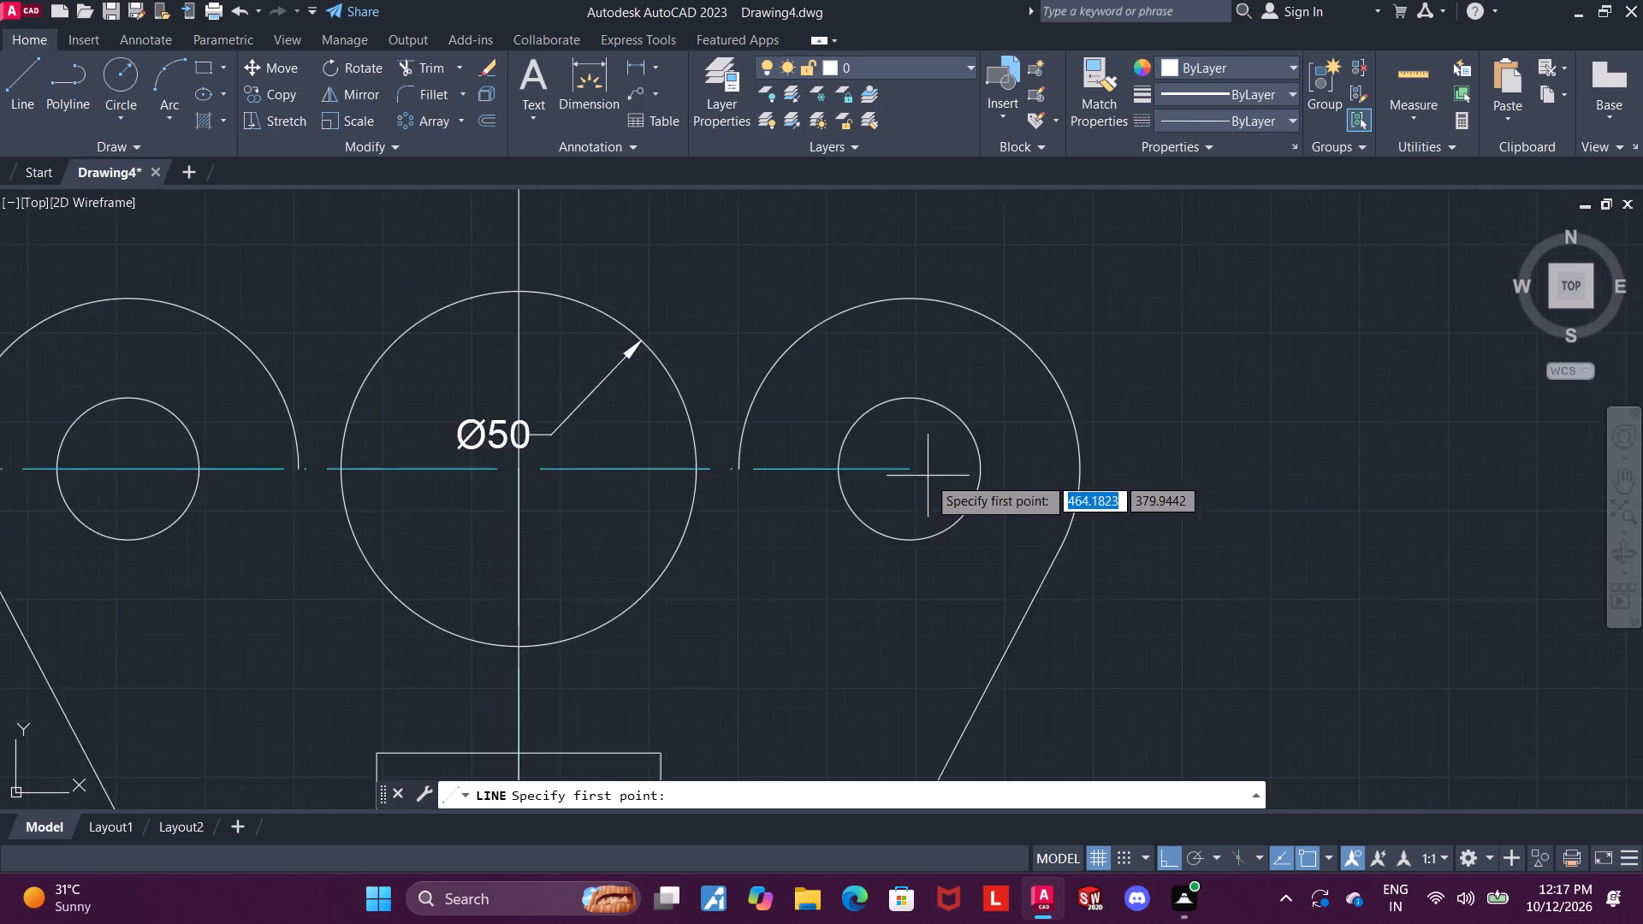
{"action": "scroll", "coordinate": [928, 477], "scroll_direction": "up", "scroll_amount": 1}
{"action": "left_click", "coordinate": [893, 465]}
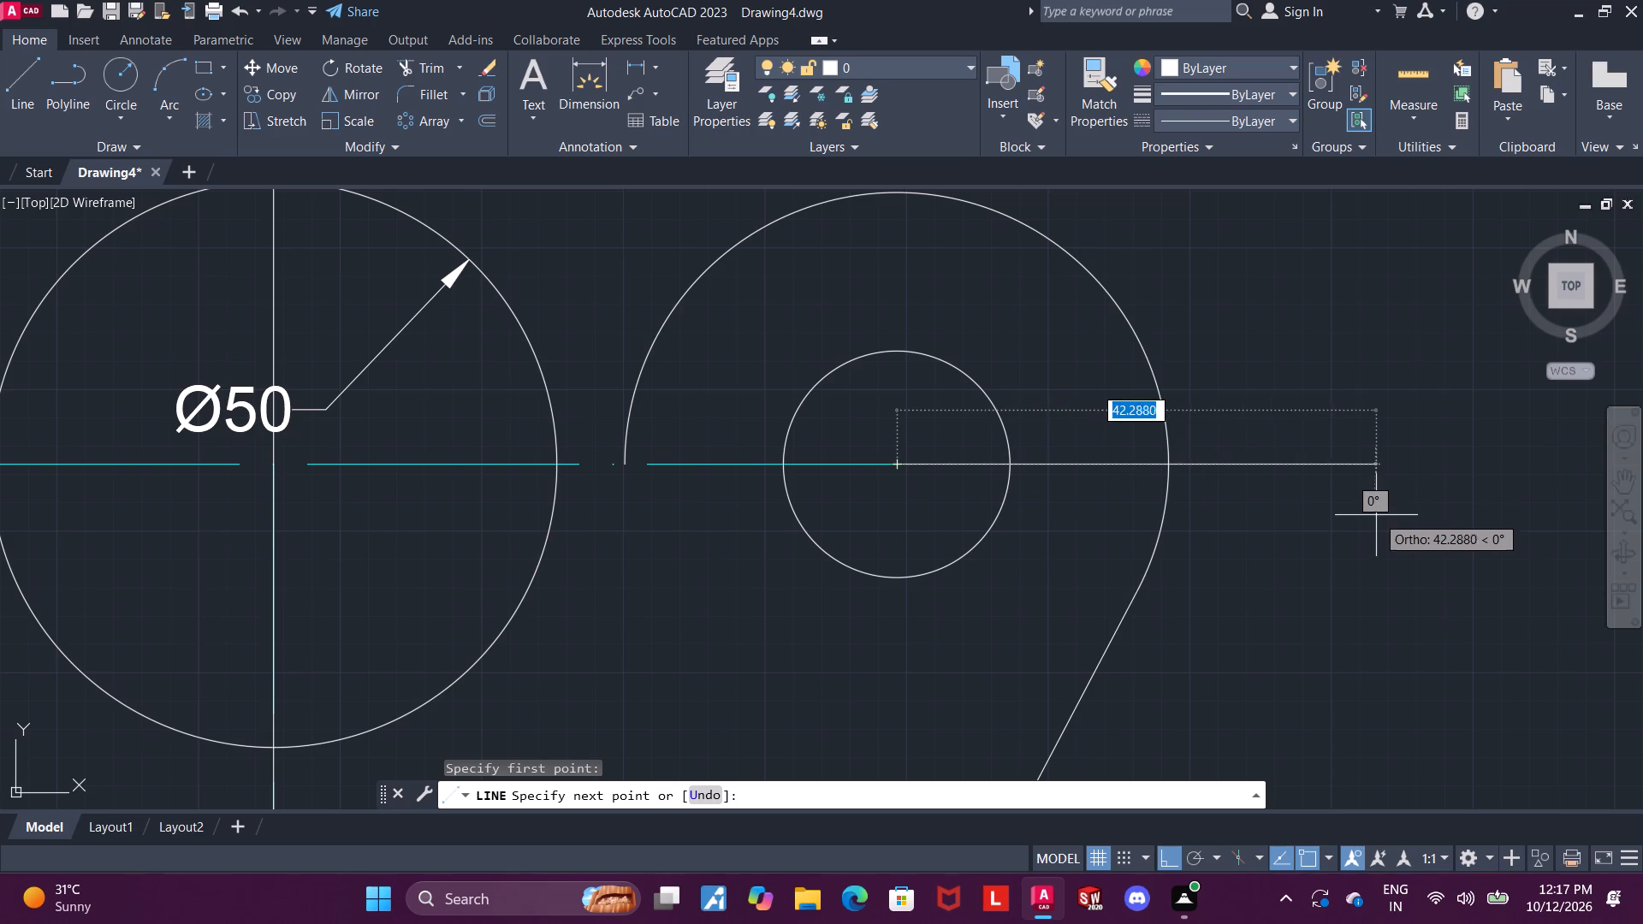
{"action": "left_click", "coordinate": [1367, 518]}
{"action": "key", "text": "Escape"}
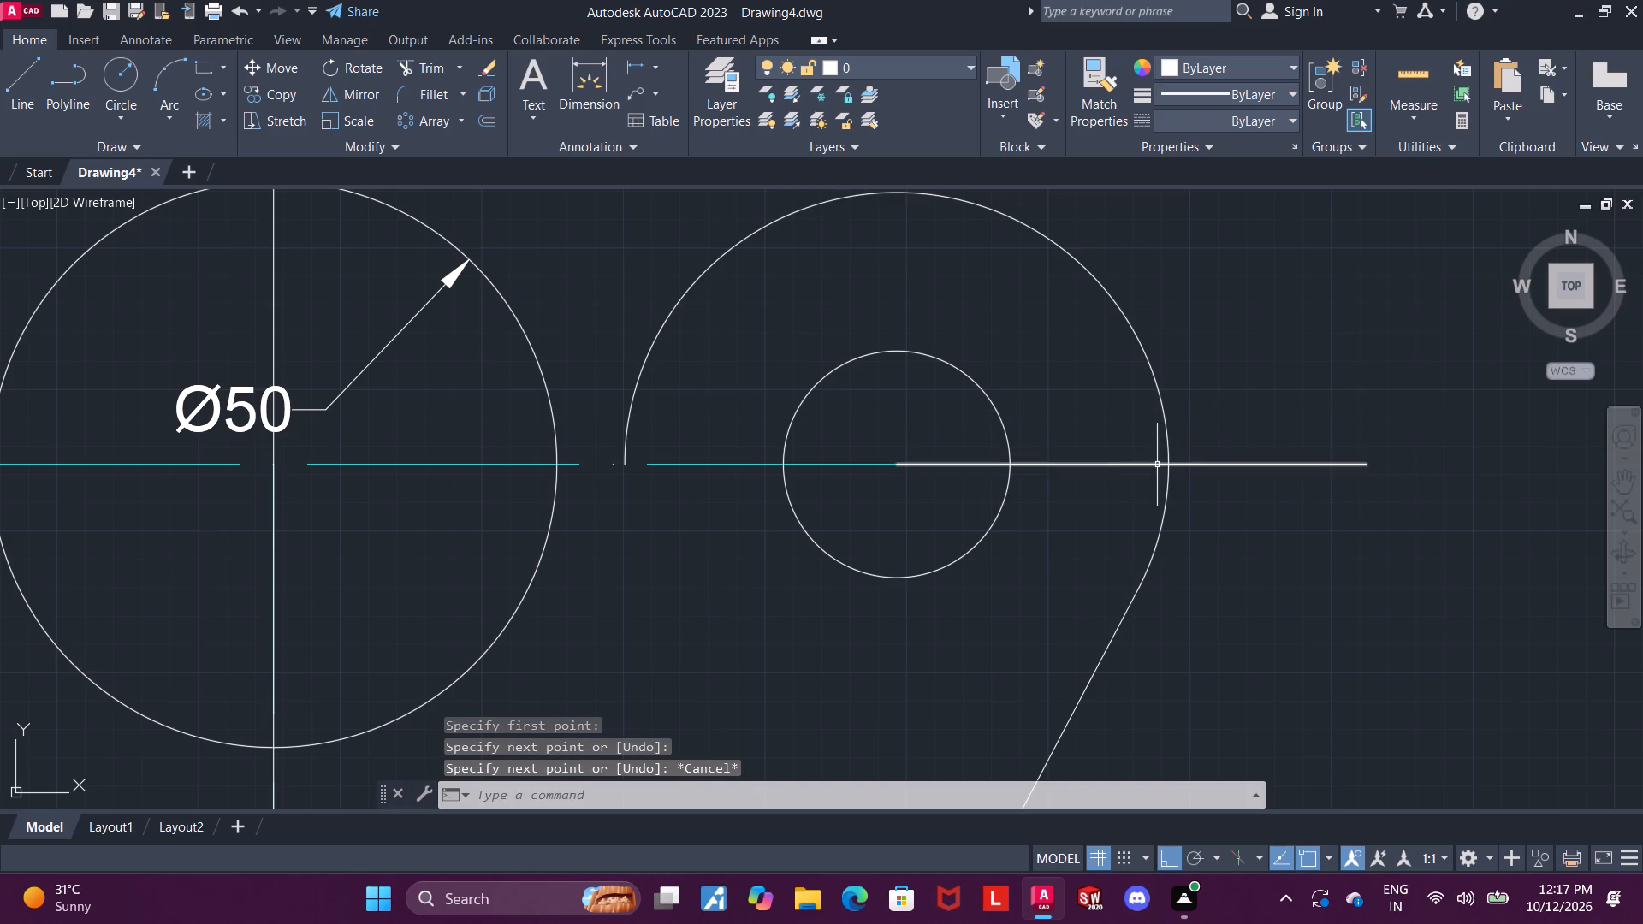
{"action": "left_click", "coordinate": [1154, 462]}
{"action": "left_click", "coordinate": [1226, 121]}
{"action": "left_click", "coordinate": [1222, 193]}
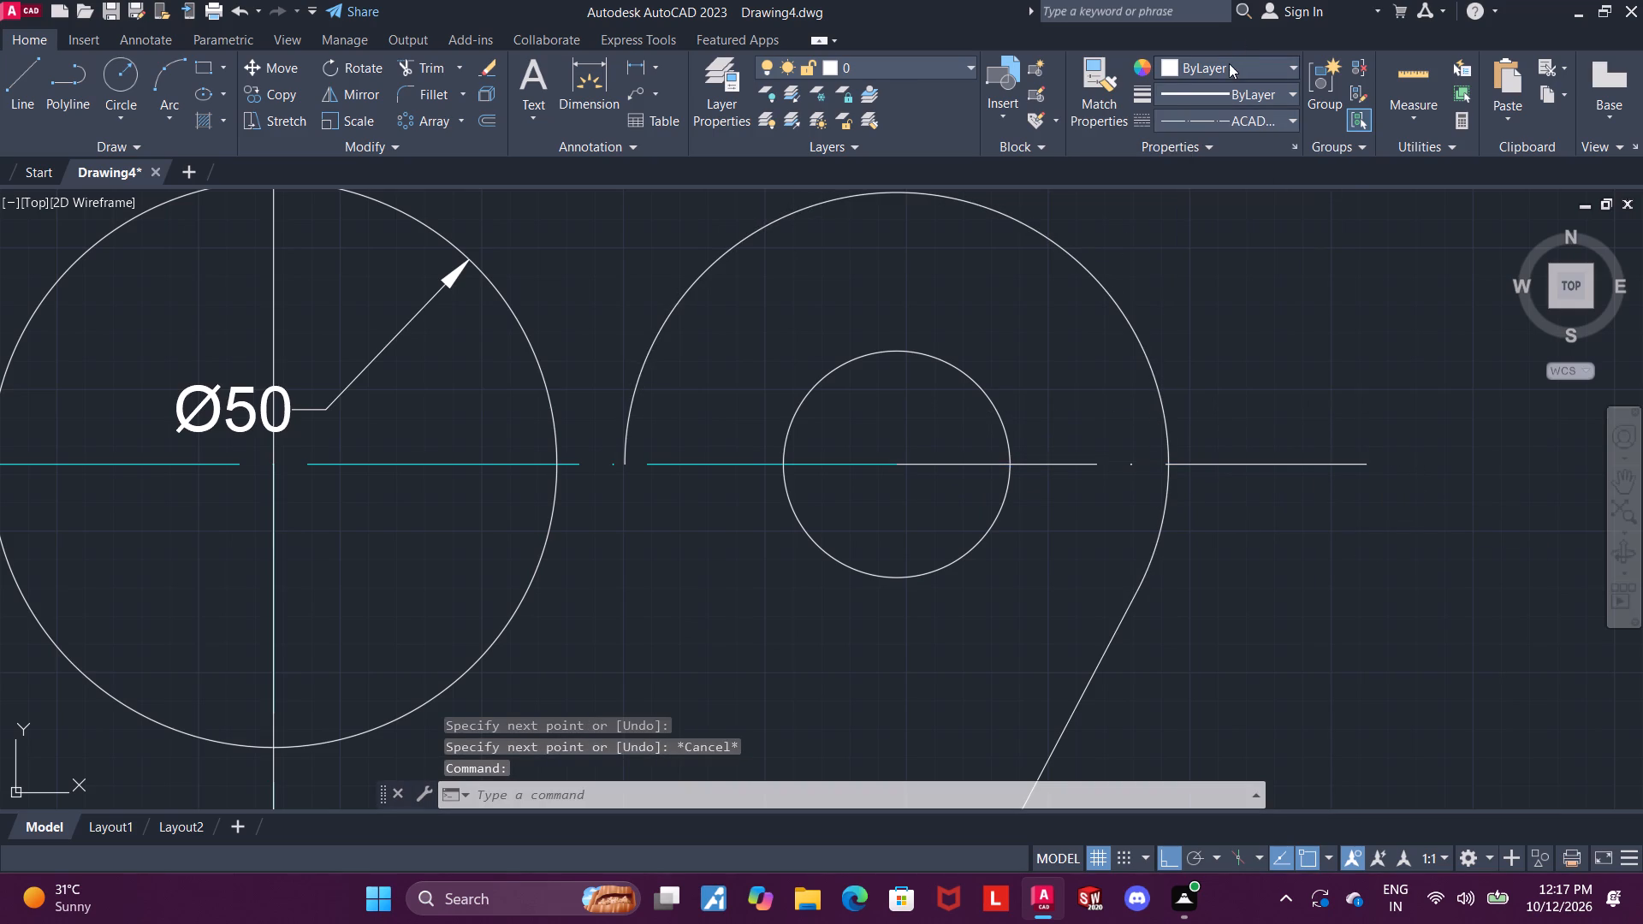
{"action": "left_click", "coordinate": [1229, 63]}
{"action": "left_click", "coordinate": [1237, 272]}
{"action": "key", "text": "Escape"}
Join the cyan centre line between the two upper side holes with the one extending outward from the right hole.
{"action": "scroll", "coordinate": [1258, 287], "scroll_direction": "down", "scroll_amount": 1}
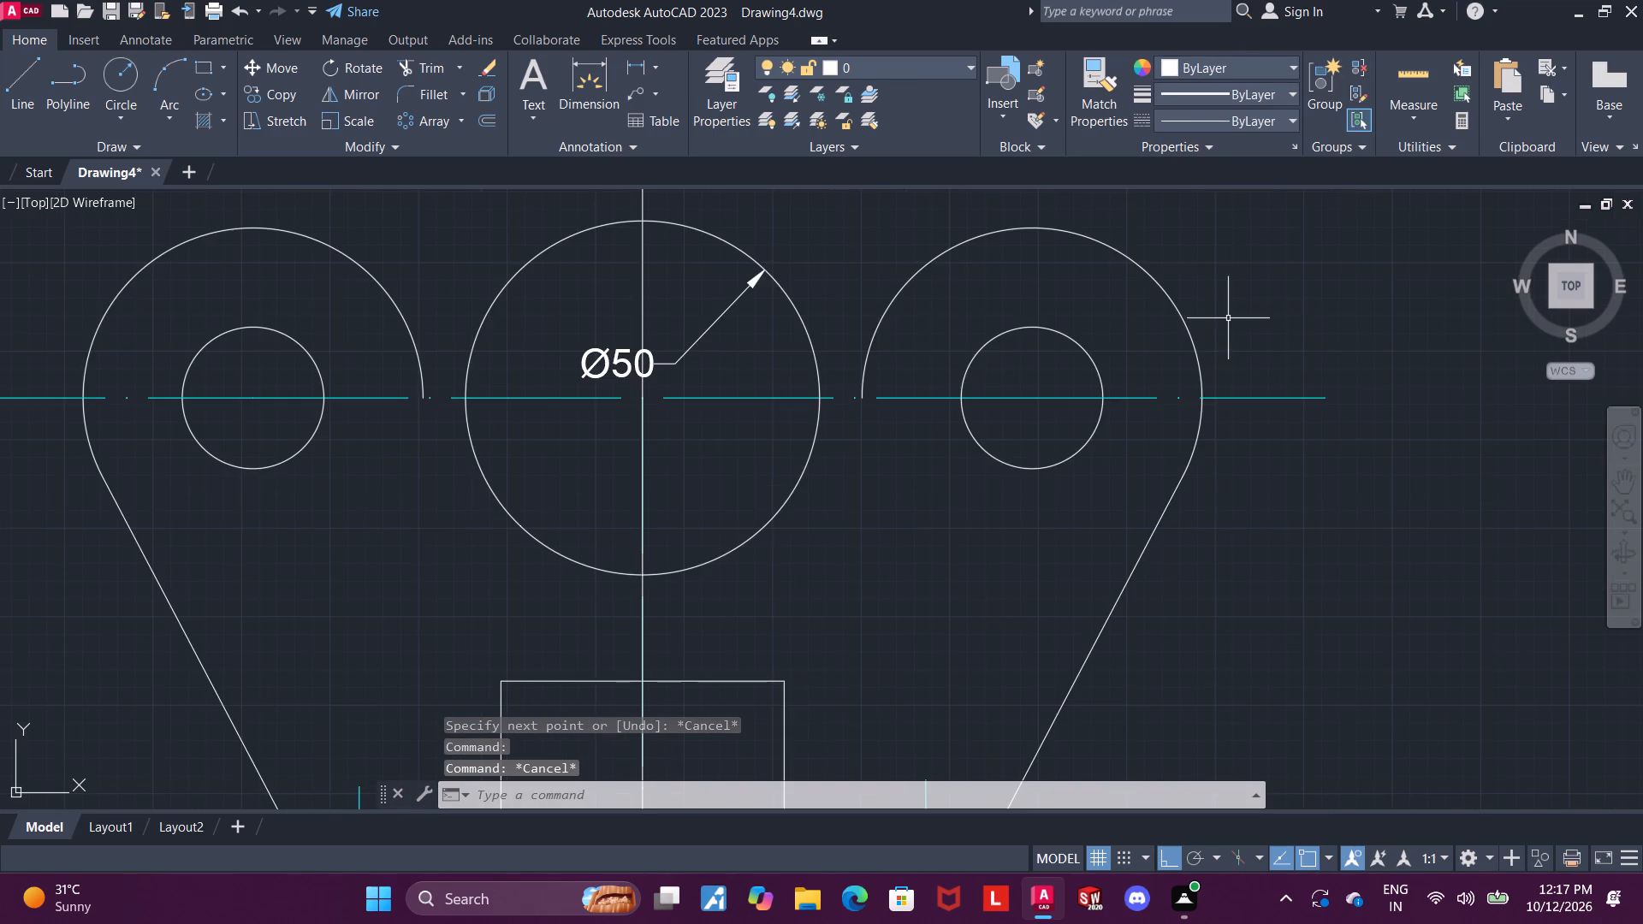
{"action": "scroll", "coordinate": [1221, 315], "scroll_direction": "down", "scroll_amount": 1}
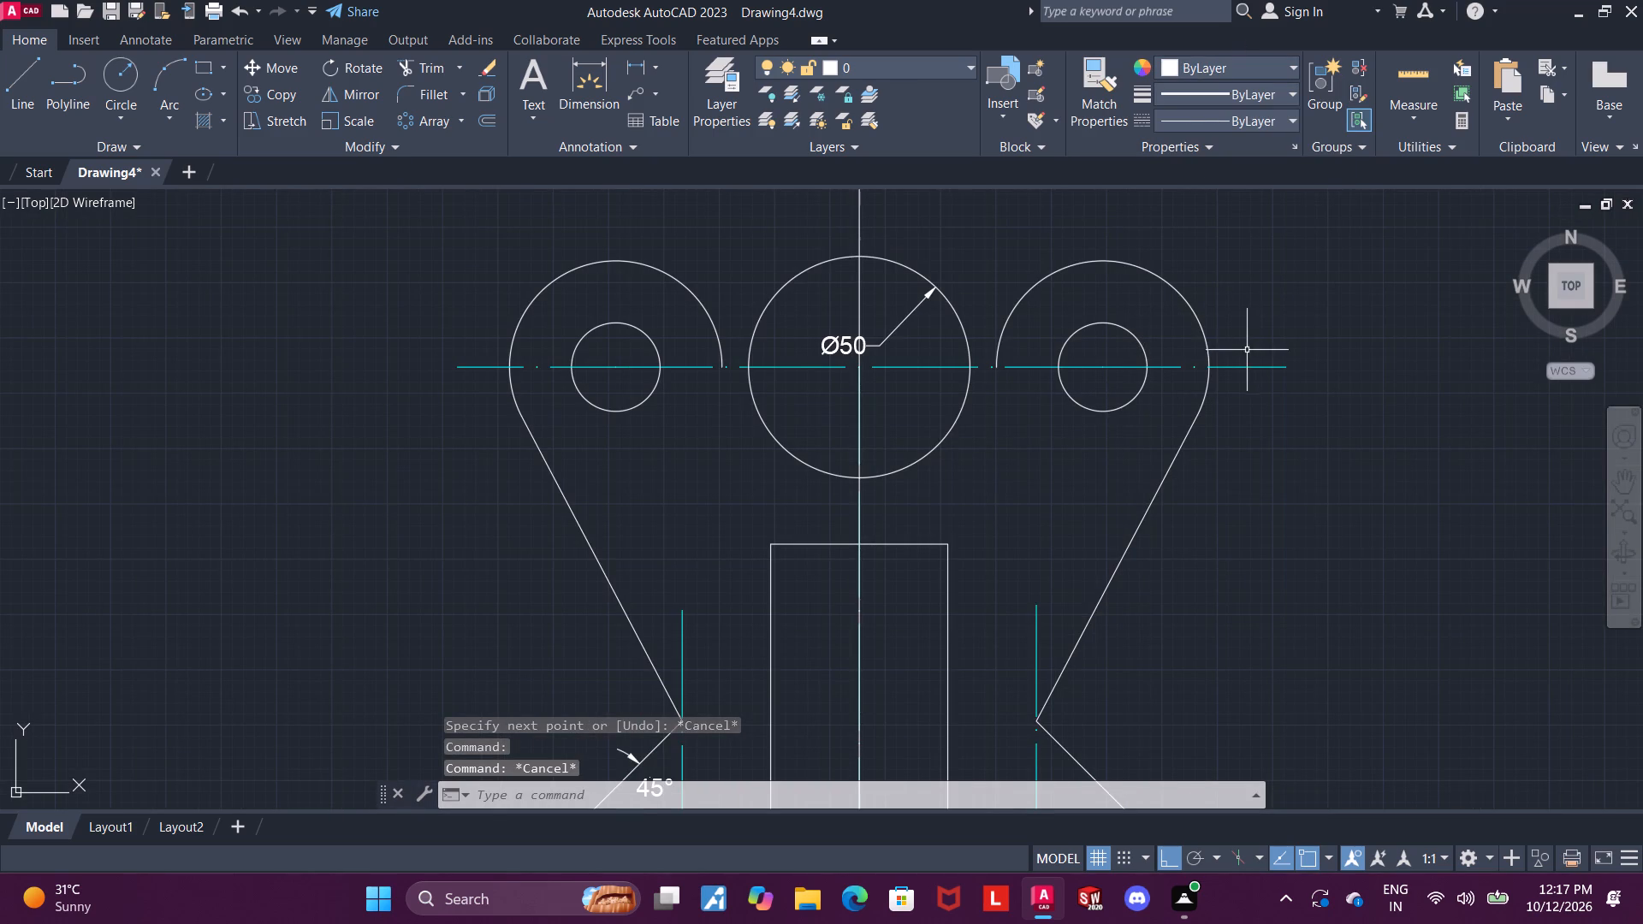
{"action": "left_click", "coordinate": [1192, 364]}
{"action": "left_click", "coordinate": [1017, 368]}
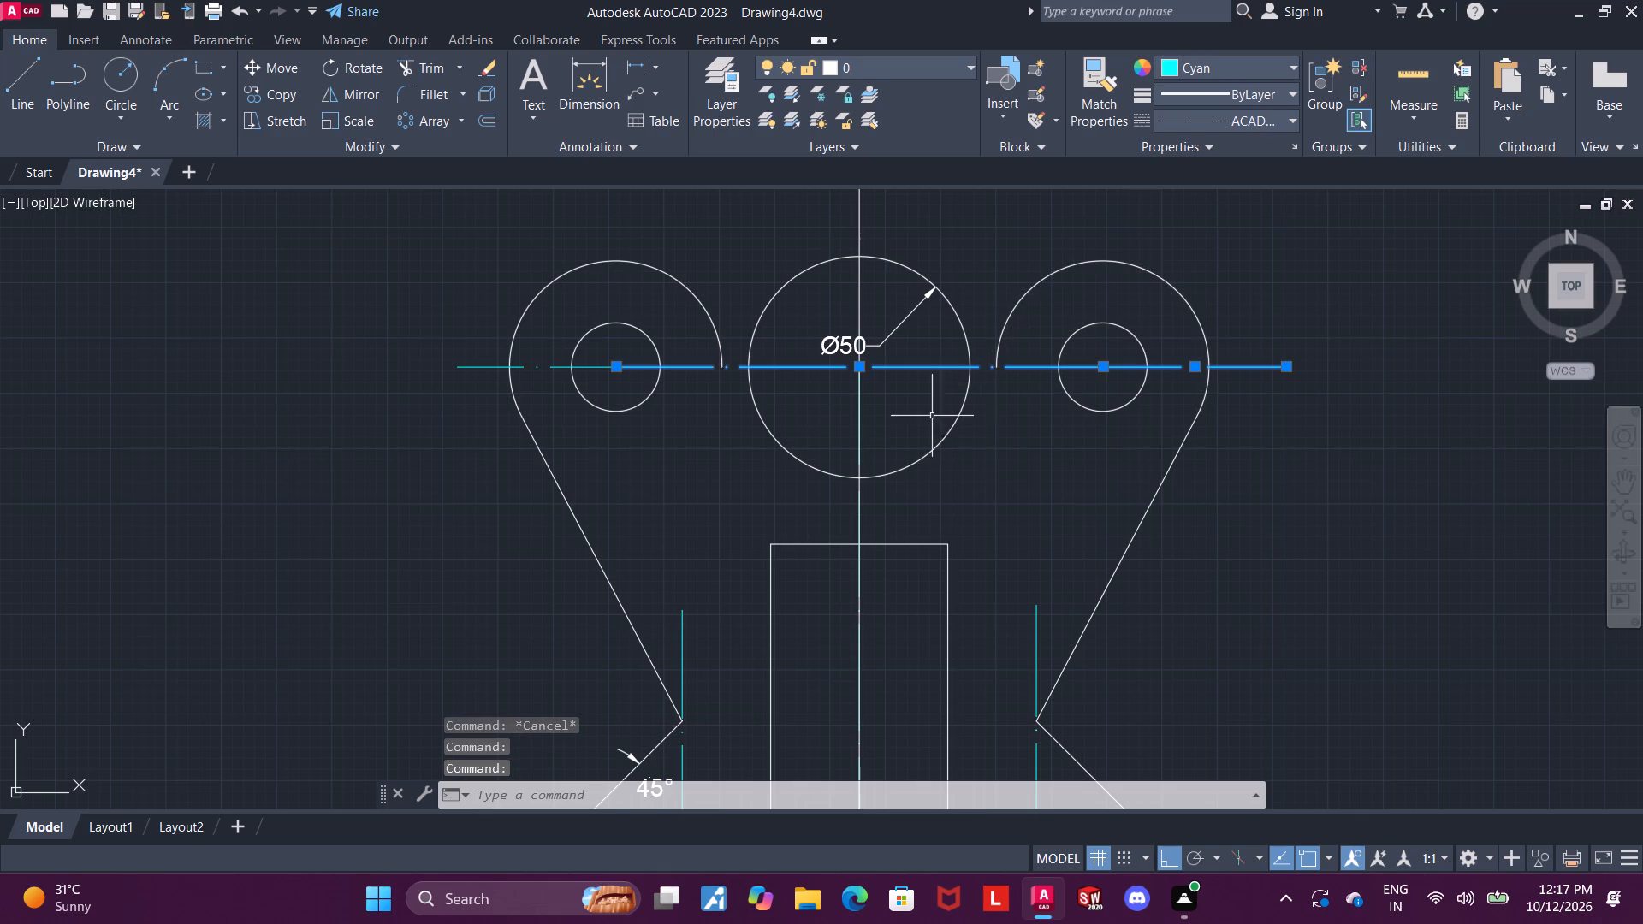
{"action": "left_click", "coordinate": [548, 364]}
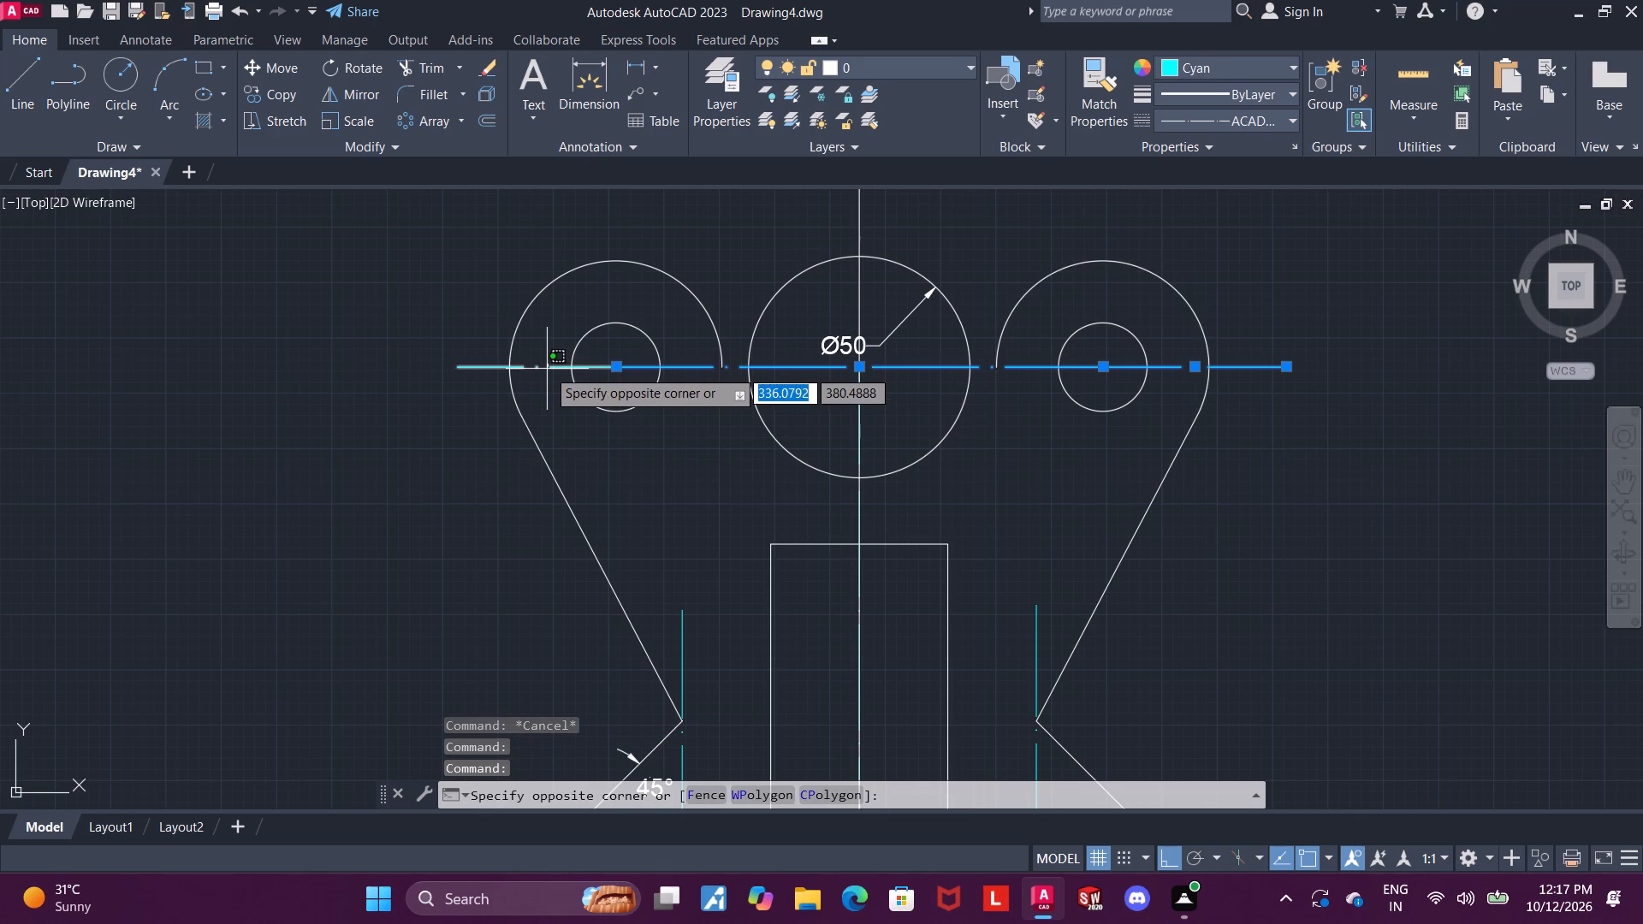
{"action": "key", "text": "j"}
{"action": "key", "text": "Return"}
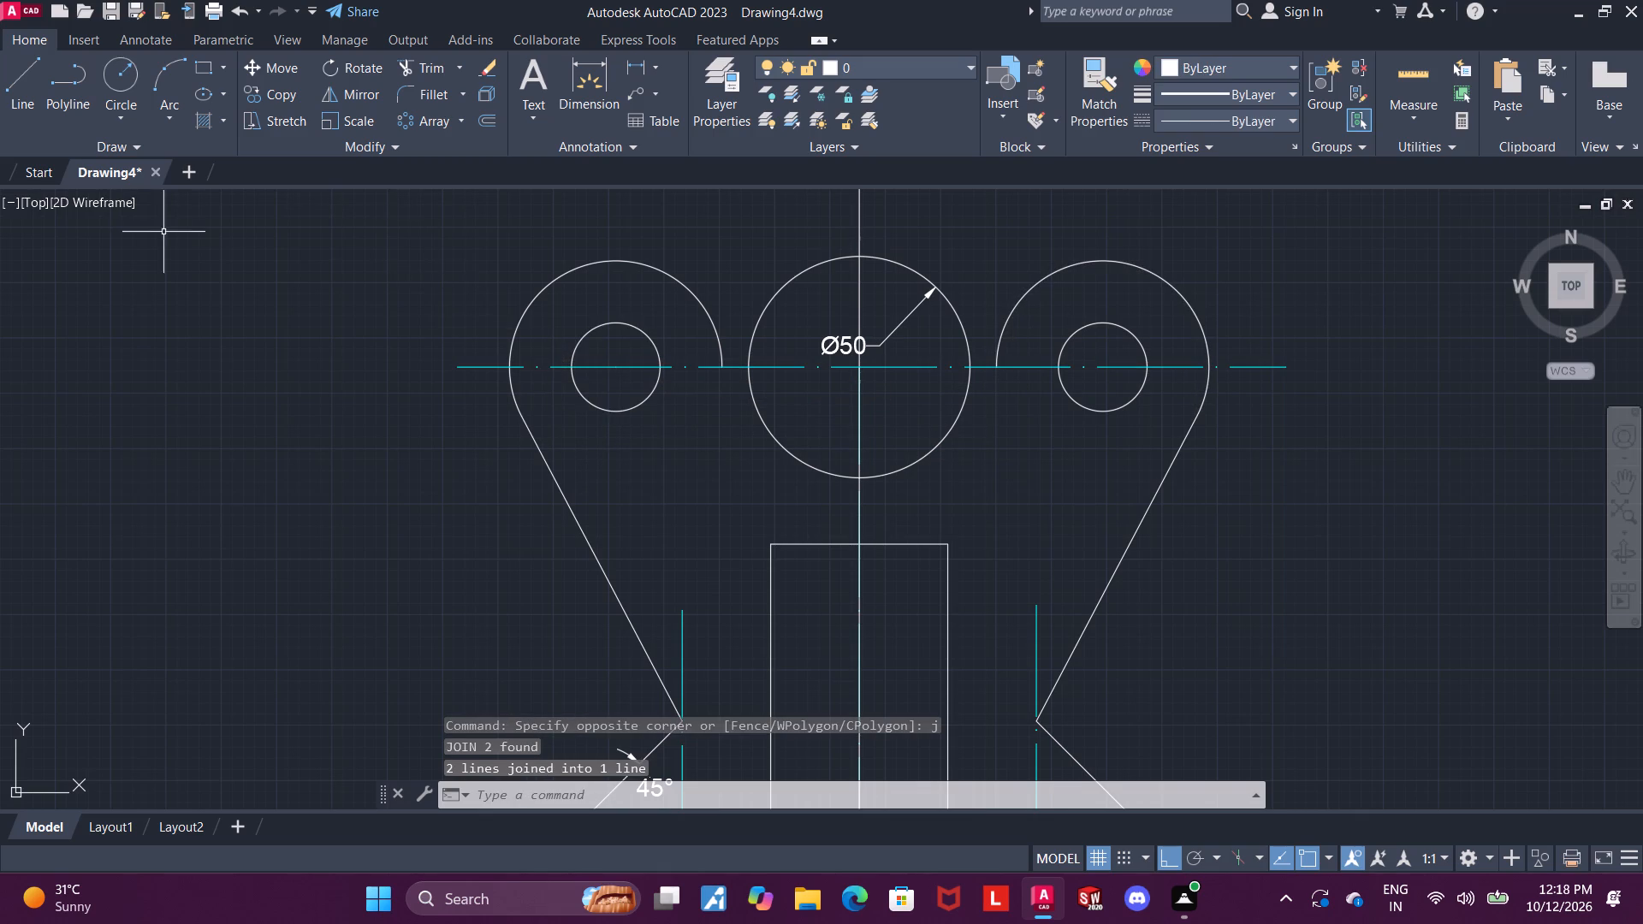
{"action": "key", "text": "Escape"}
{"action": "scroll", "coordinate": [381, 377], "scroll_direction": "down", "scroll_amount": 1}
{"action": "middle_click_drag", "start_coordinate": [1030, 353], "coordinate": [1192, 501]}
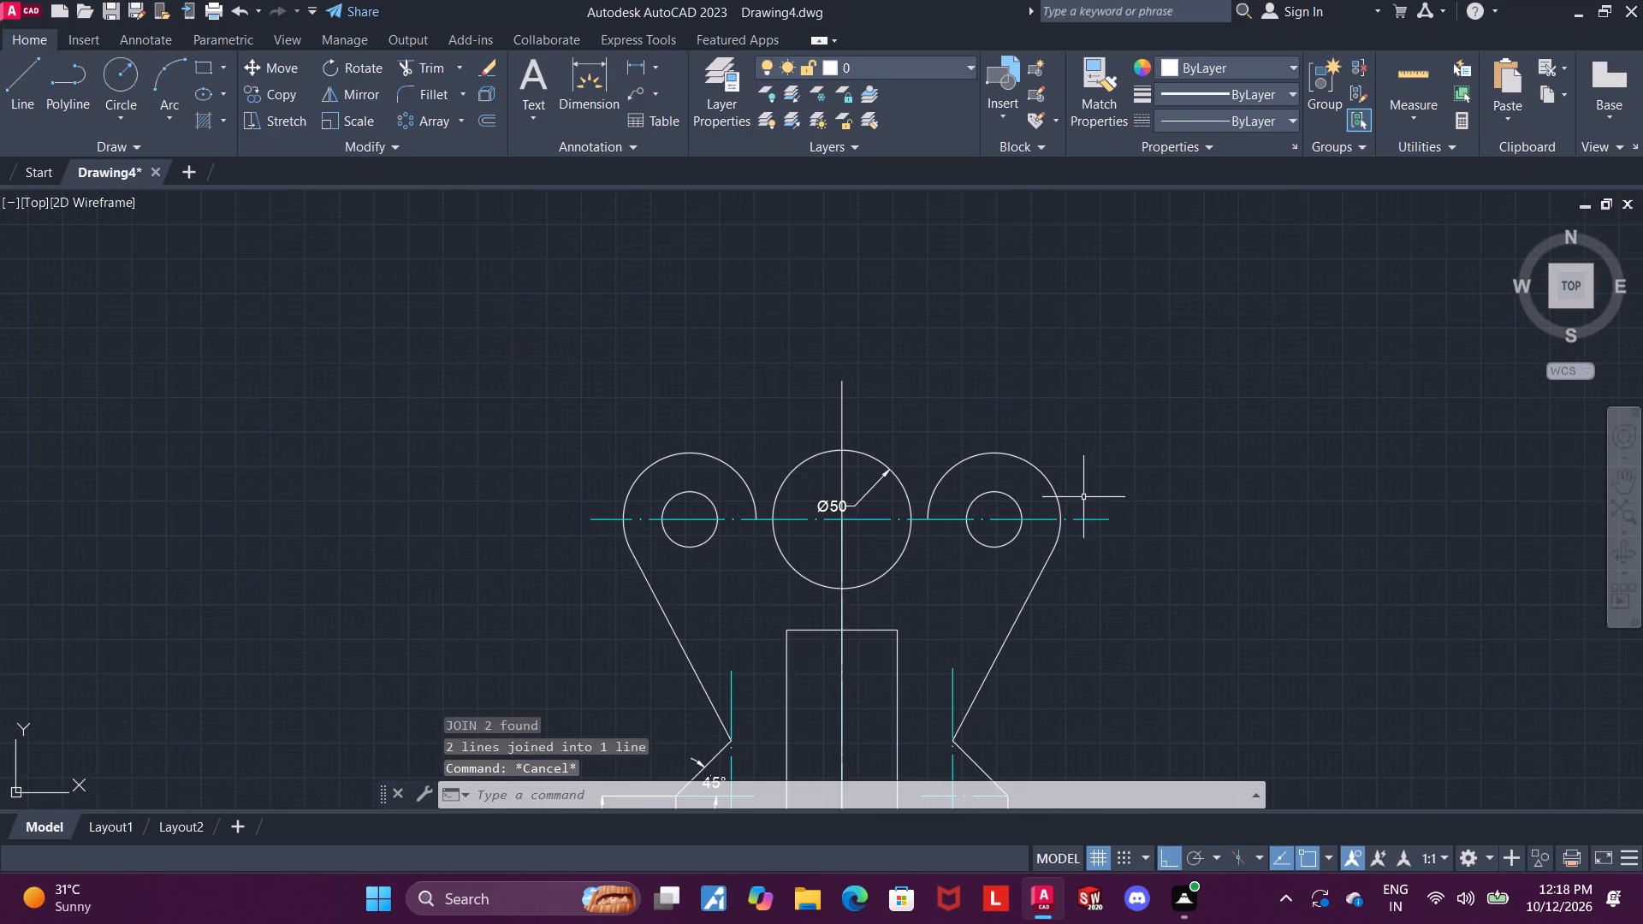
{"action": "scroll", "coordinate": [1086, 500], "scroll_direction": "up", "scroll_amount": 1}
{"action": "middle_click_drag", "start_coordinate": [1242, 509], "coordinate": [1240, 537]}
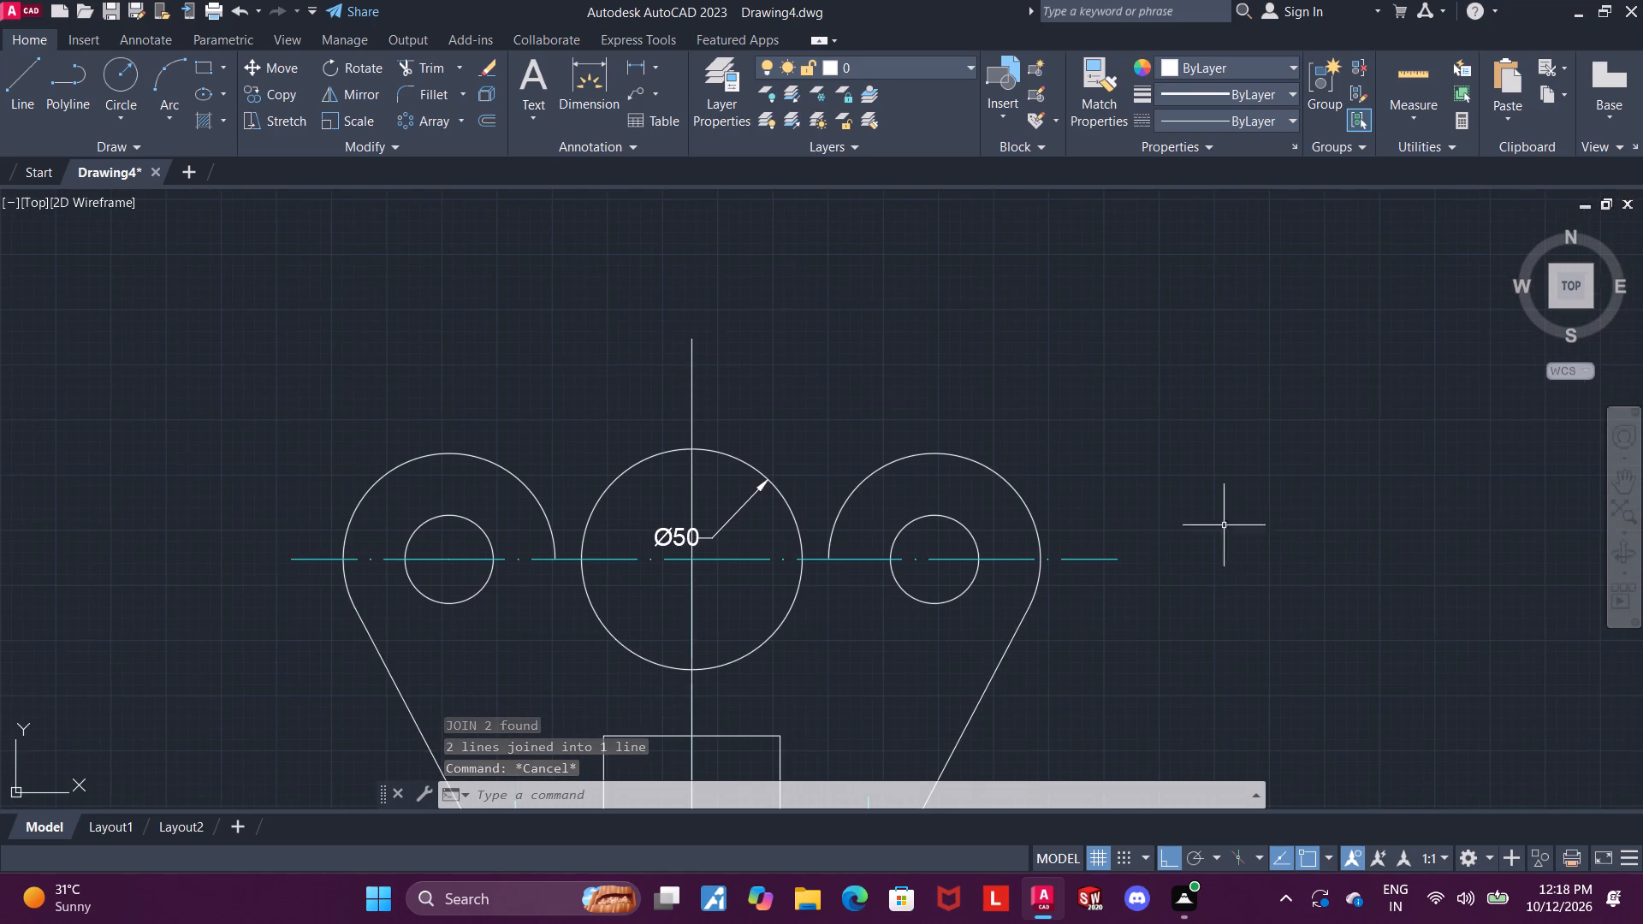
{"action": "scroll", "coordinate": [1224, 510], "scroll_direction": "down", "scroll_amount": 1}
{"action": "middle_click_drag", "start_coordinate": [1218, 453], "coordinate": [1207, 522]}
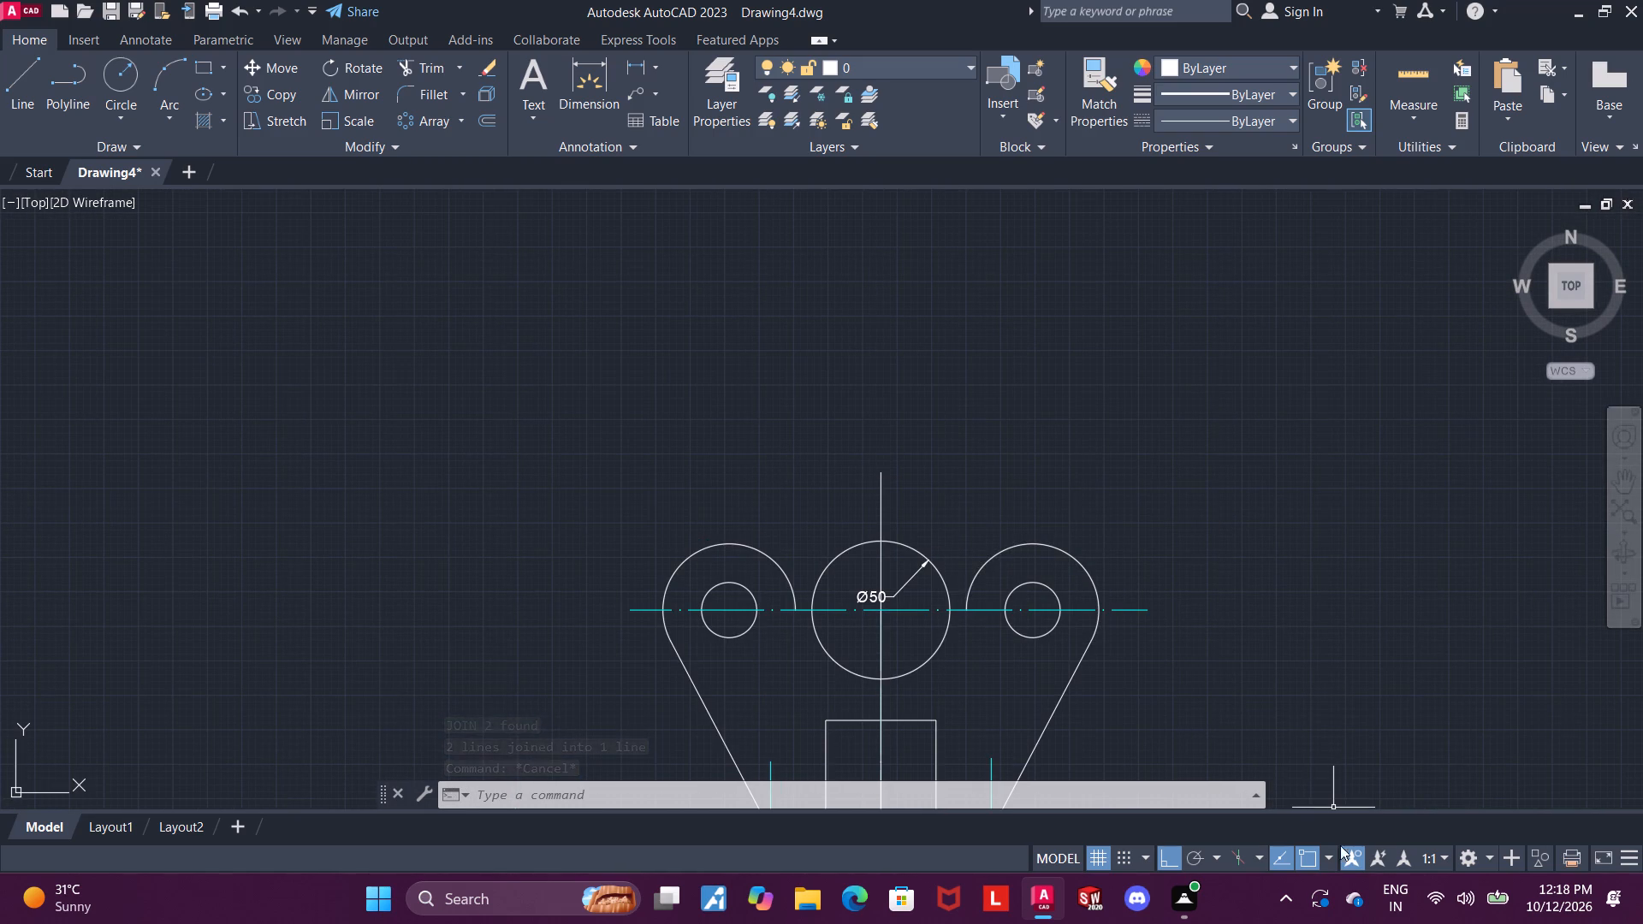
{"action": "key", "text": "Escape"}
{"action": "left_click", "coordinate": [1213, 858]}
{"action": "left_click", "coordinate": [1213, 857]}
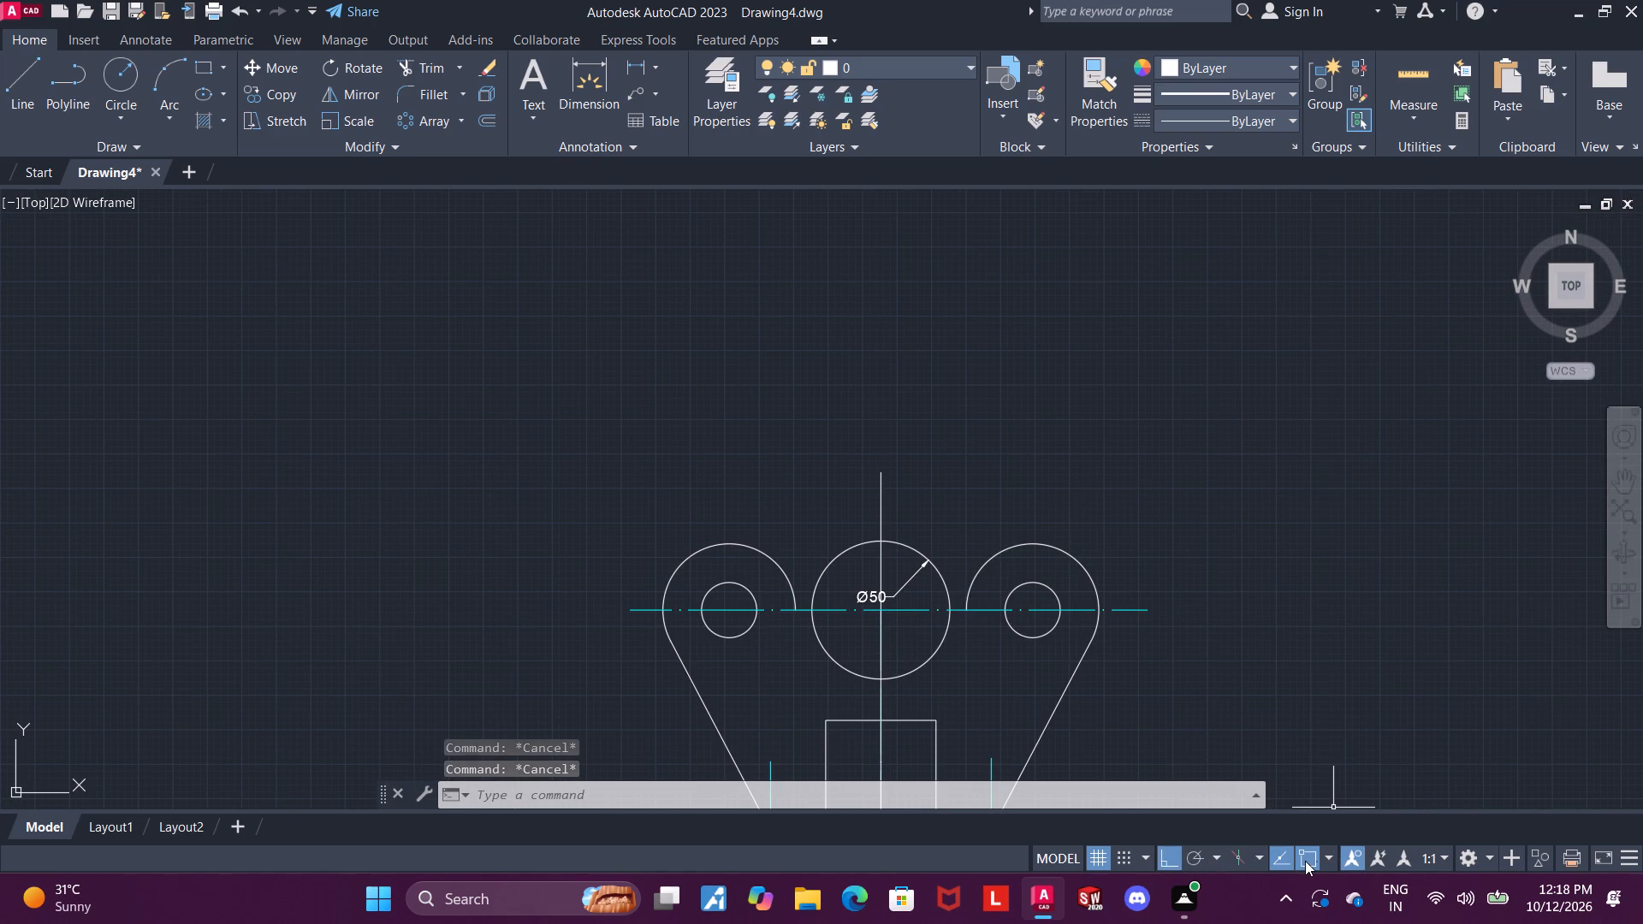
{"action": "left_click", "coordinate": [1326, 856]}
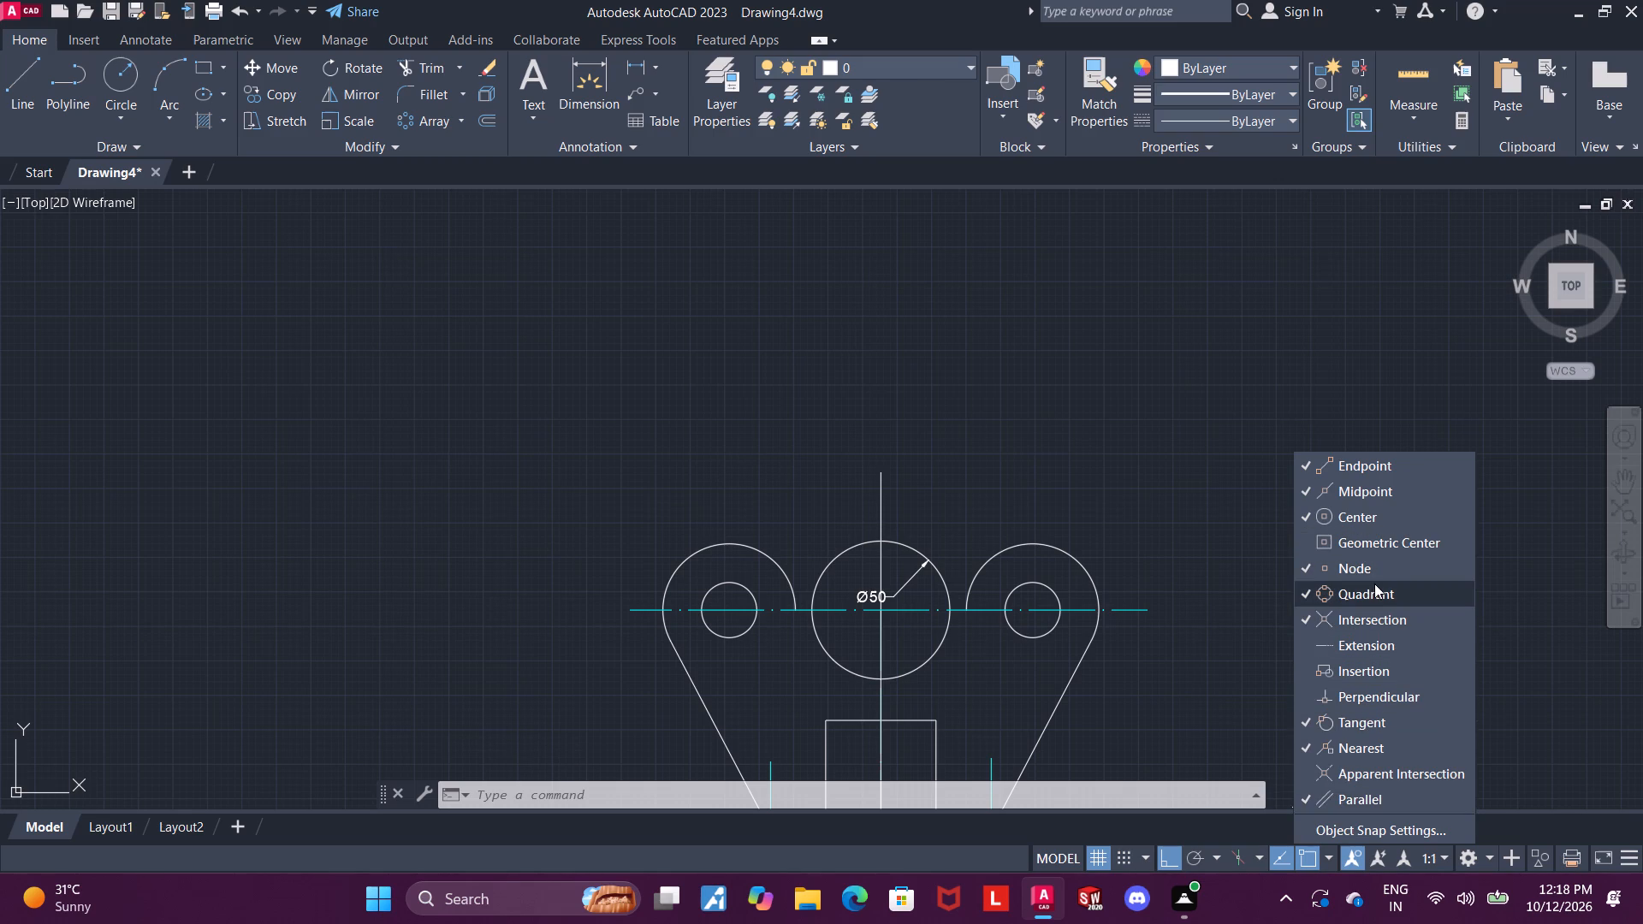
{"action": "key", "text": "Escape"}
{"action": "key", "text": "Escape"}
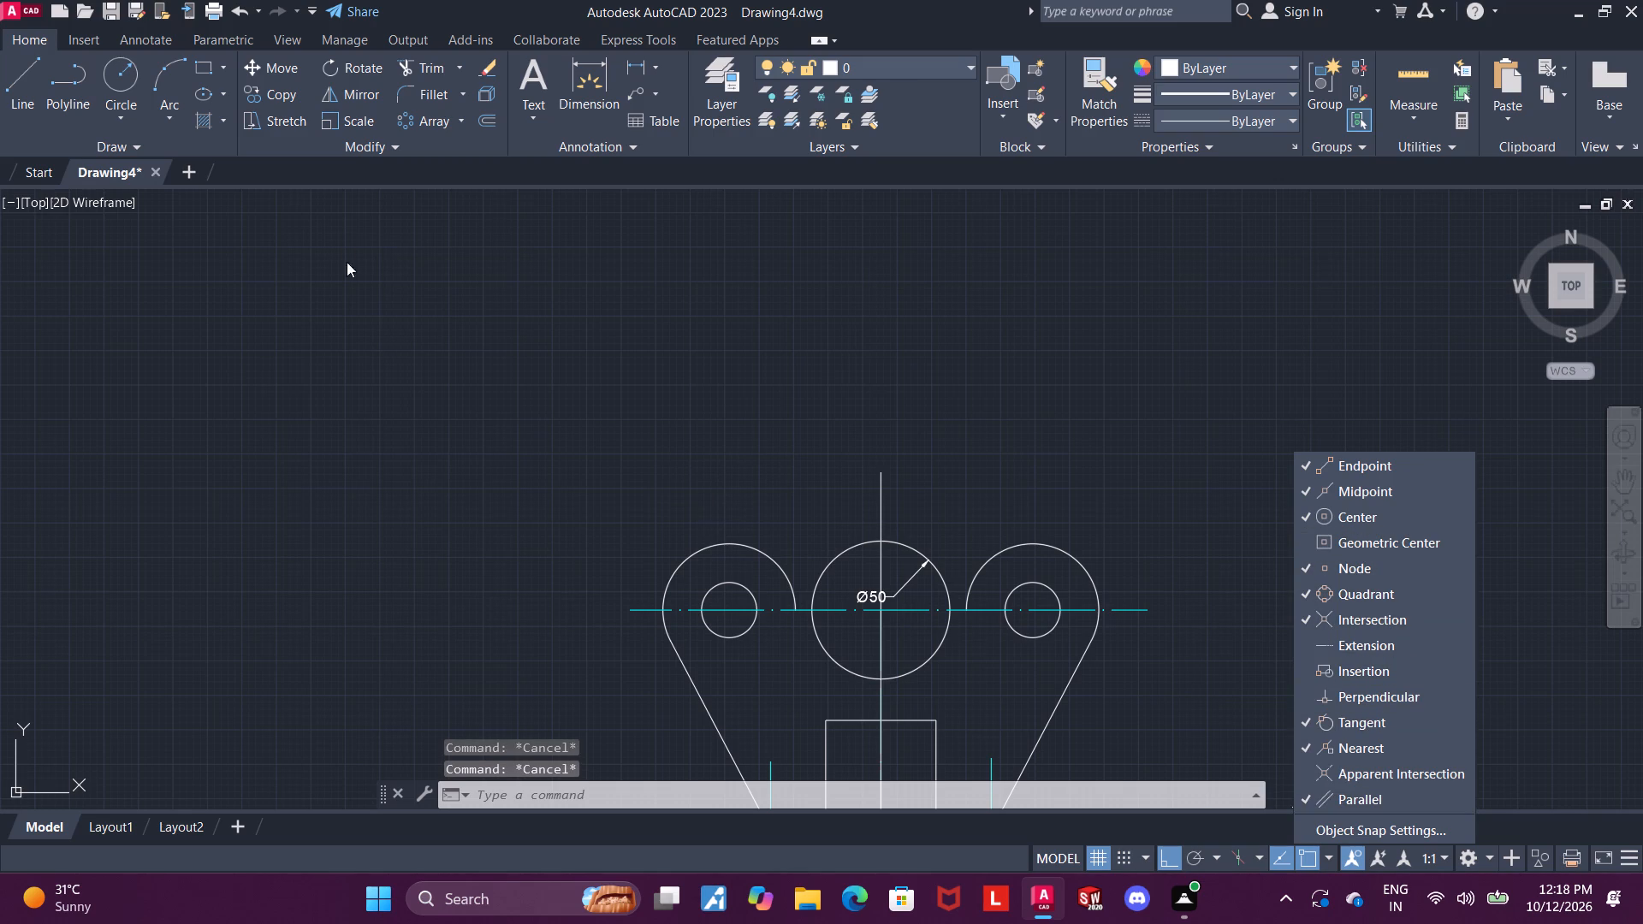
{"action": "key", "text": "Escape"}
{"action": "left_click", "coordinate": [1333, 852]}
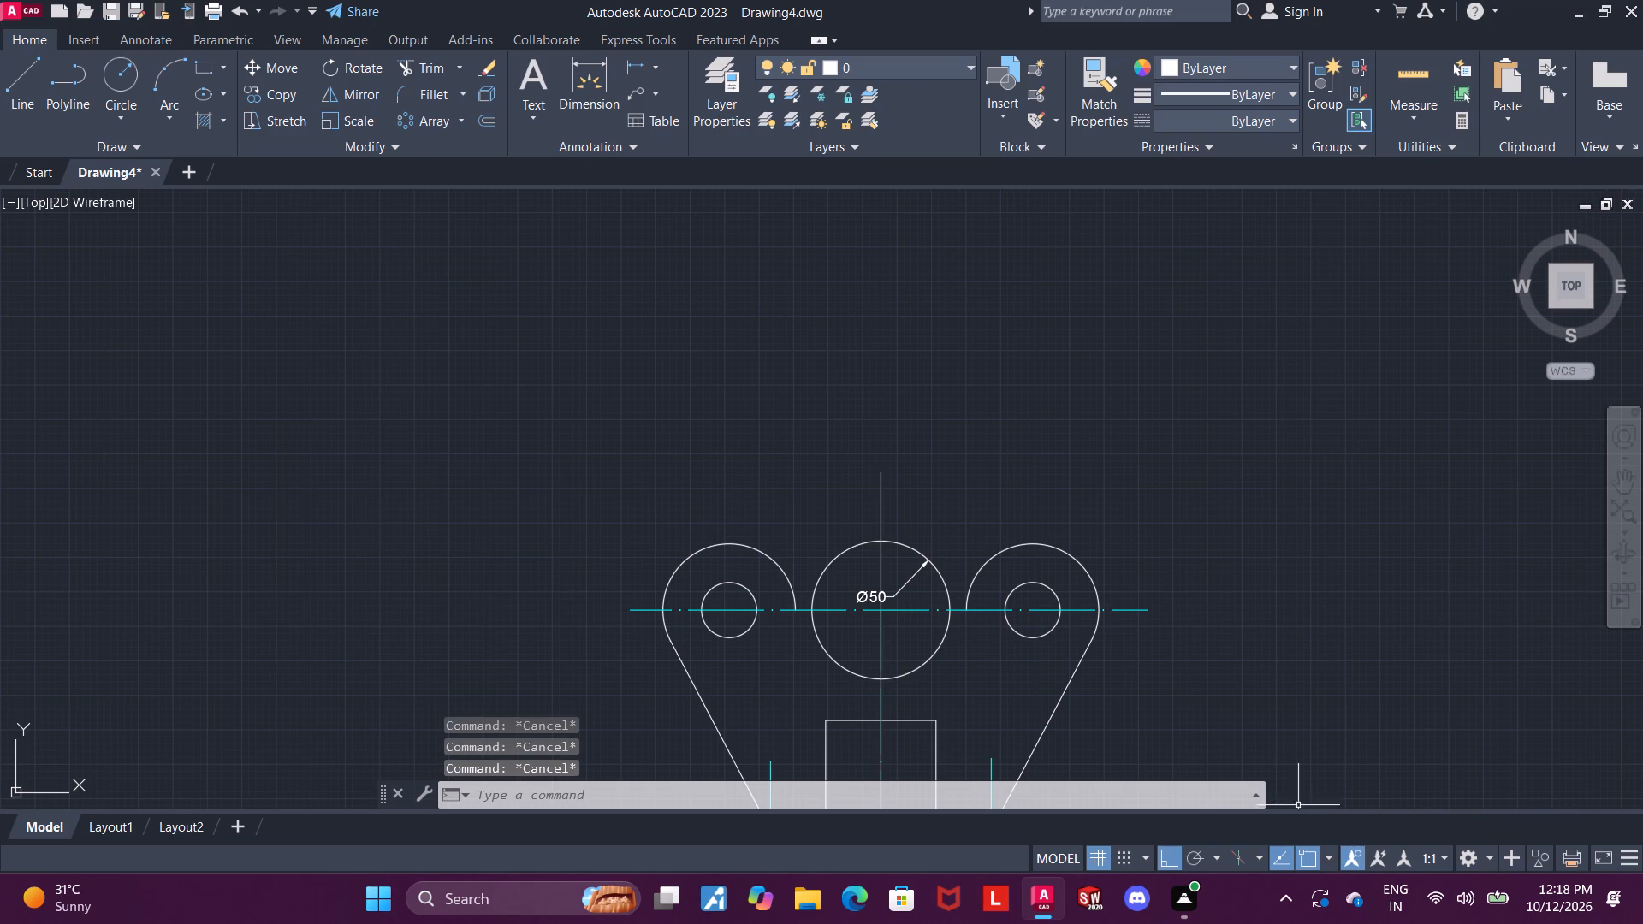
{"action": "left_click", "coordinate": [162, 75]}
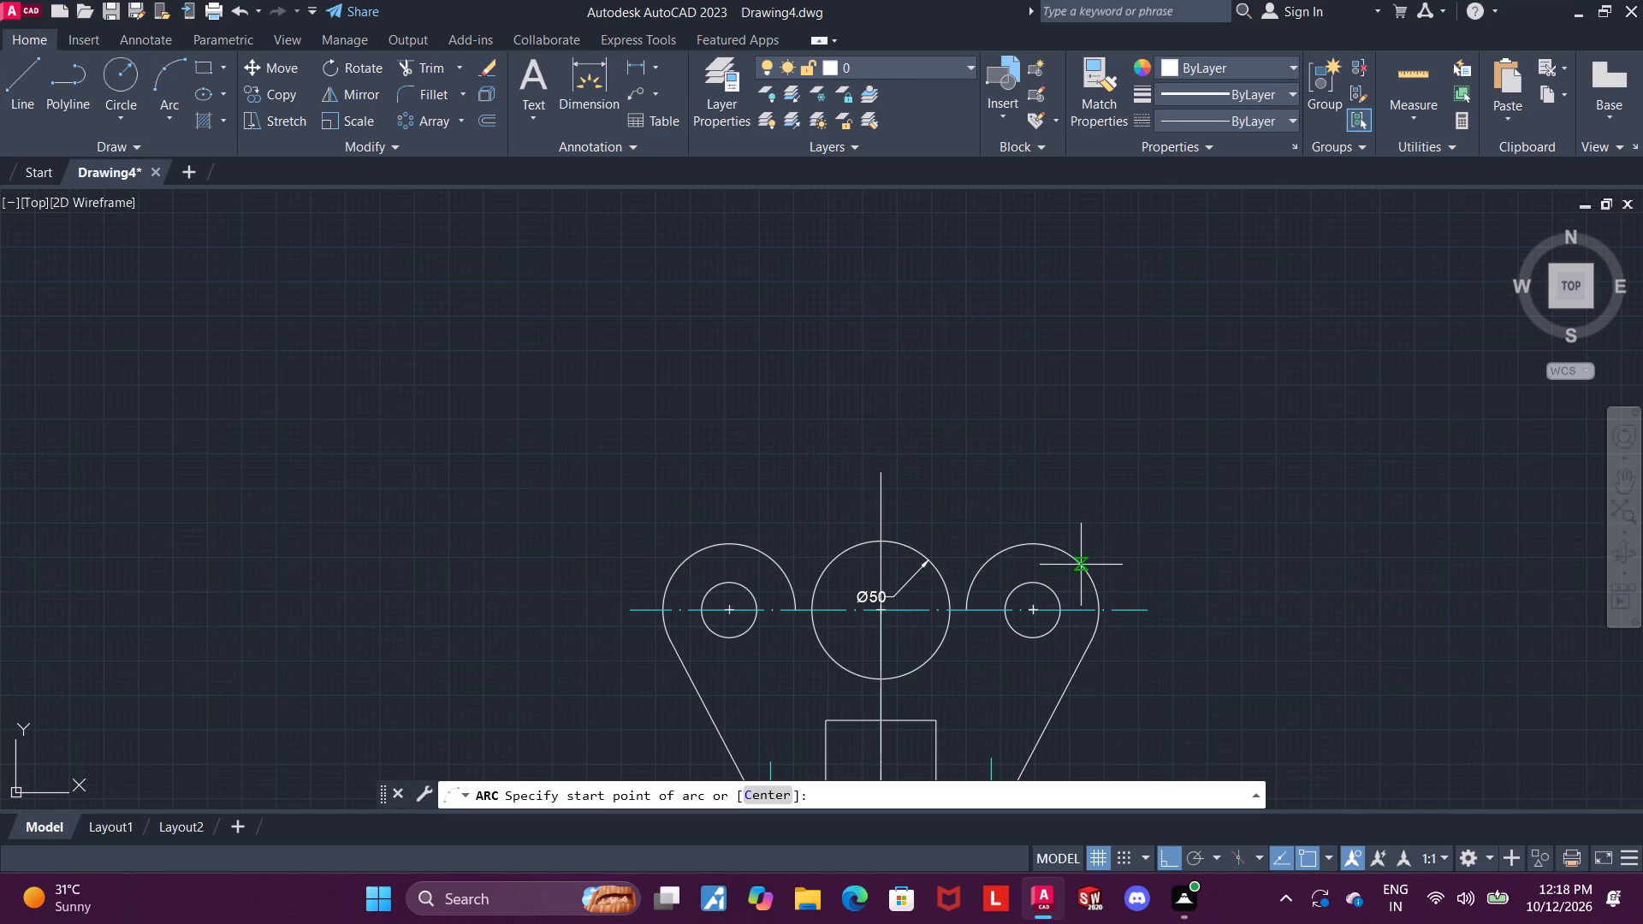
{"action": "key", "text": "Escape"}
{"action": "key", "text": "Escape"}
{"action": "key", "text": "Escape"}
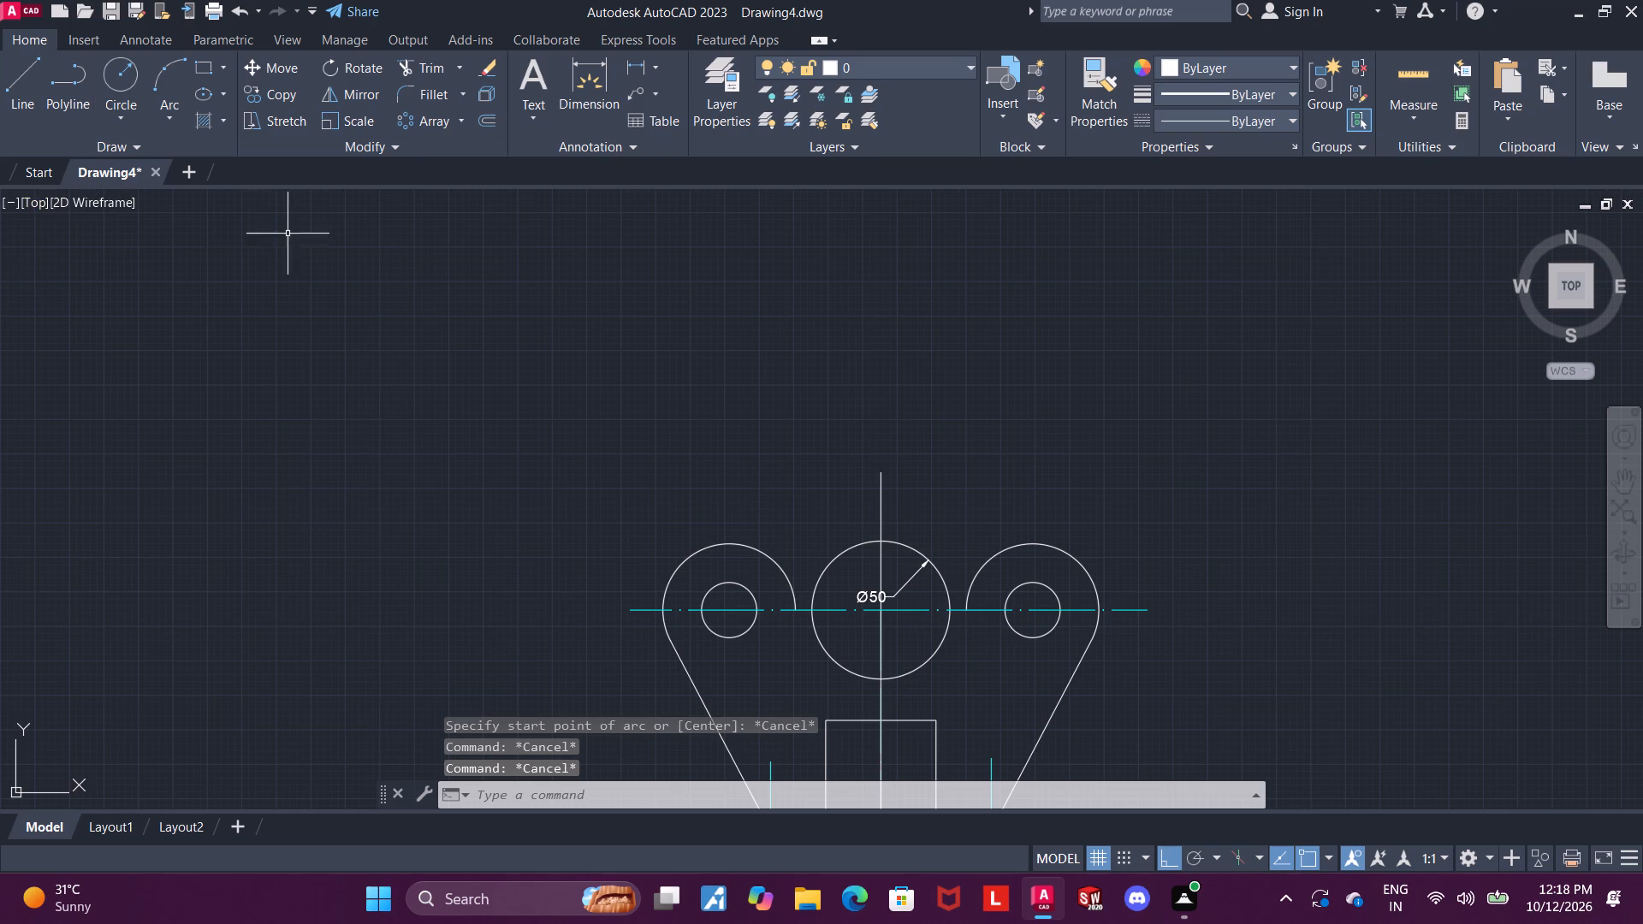
With ortho off, draw a 45° line about 59 long from the upper right hole's centre outward past the outer arc.
{"action": "left_click", "coordinate": [18, 88]}
{"action": "left_click", "coordinate": [1031, 608]}
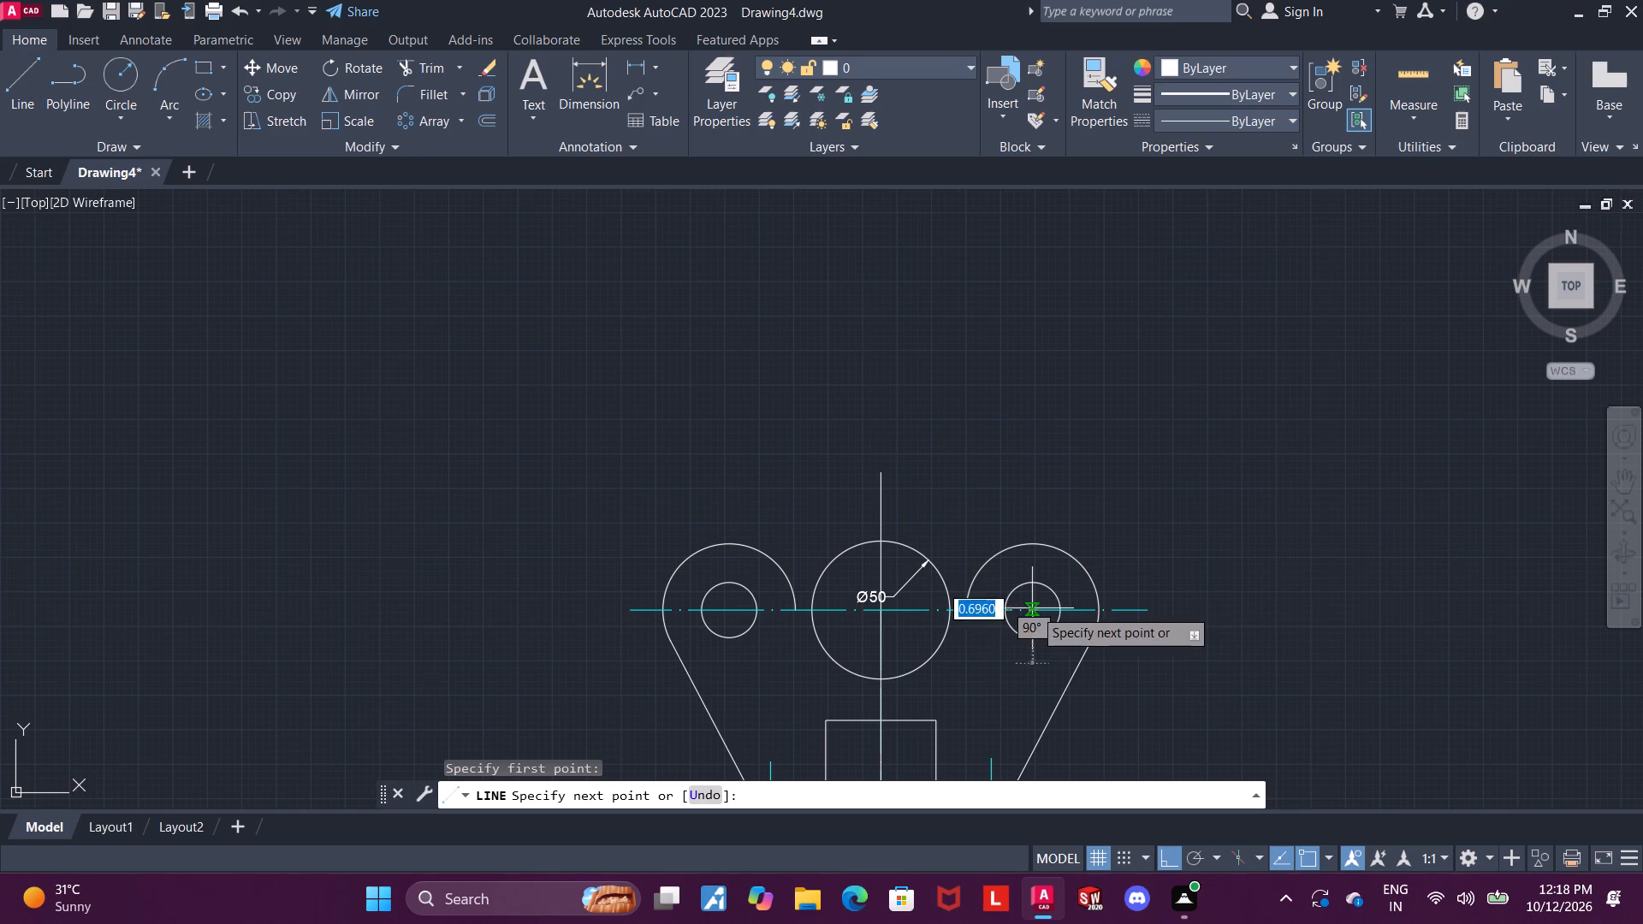
{"action": "key", "text": "F8"}
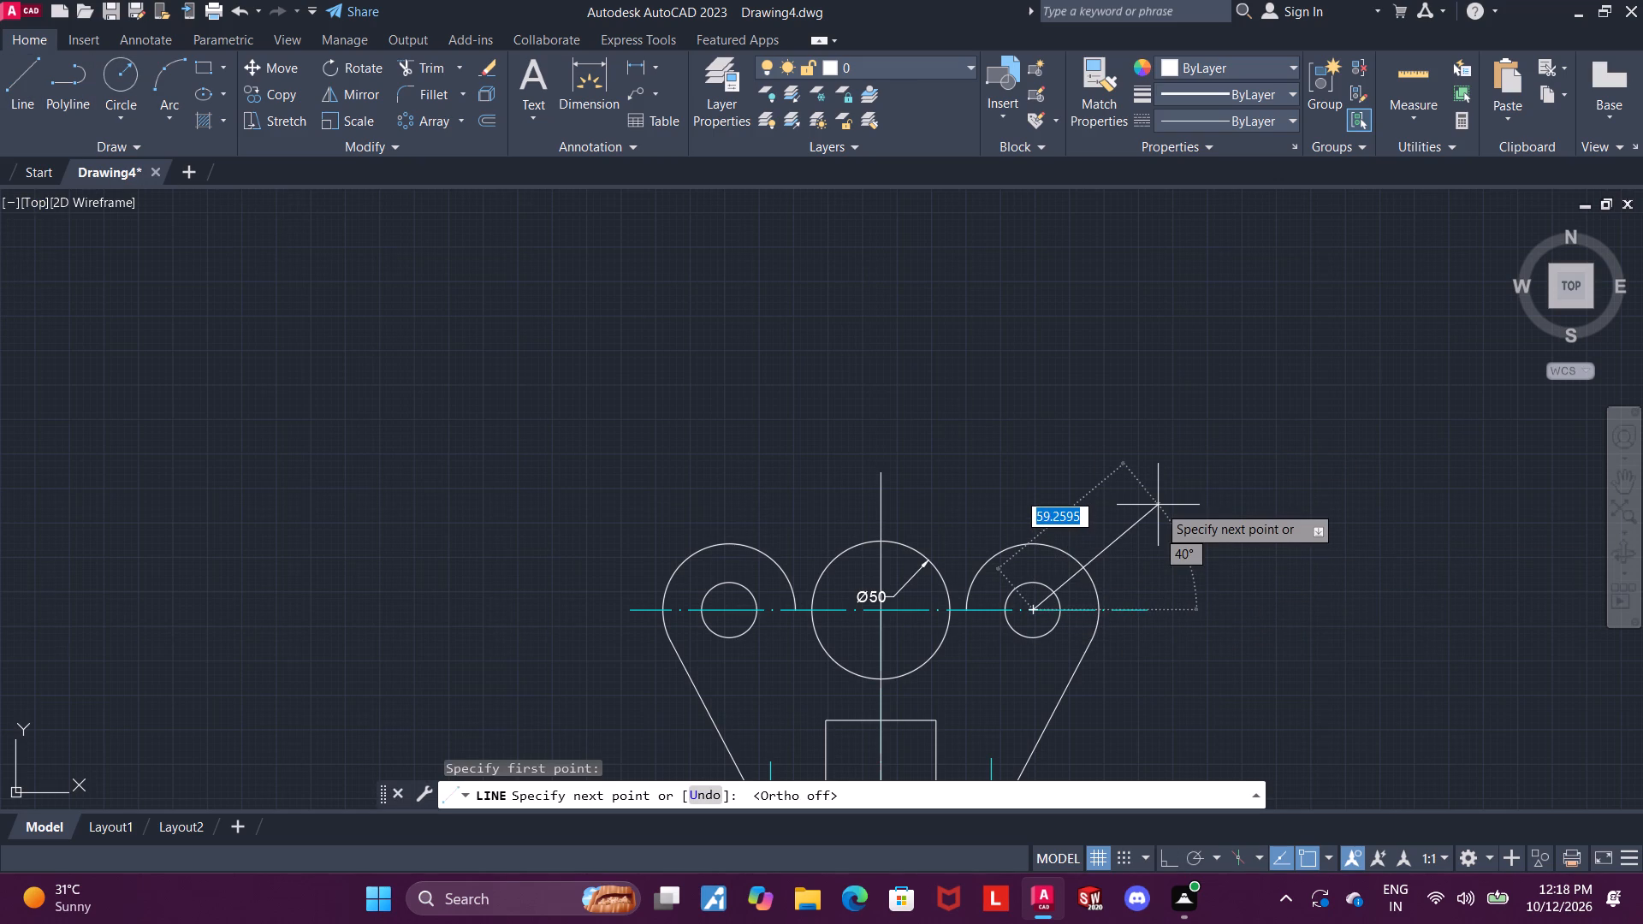
{"action": "key", "text": "Tab"}
{"action": "type", "text": "45"}
{"action": "key", "text": "Return"}
{"action": "key", "text": "Escape"}
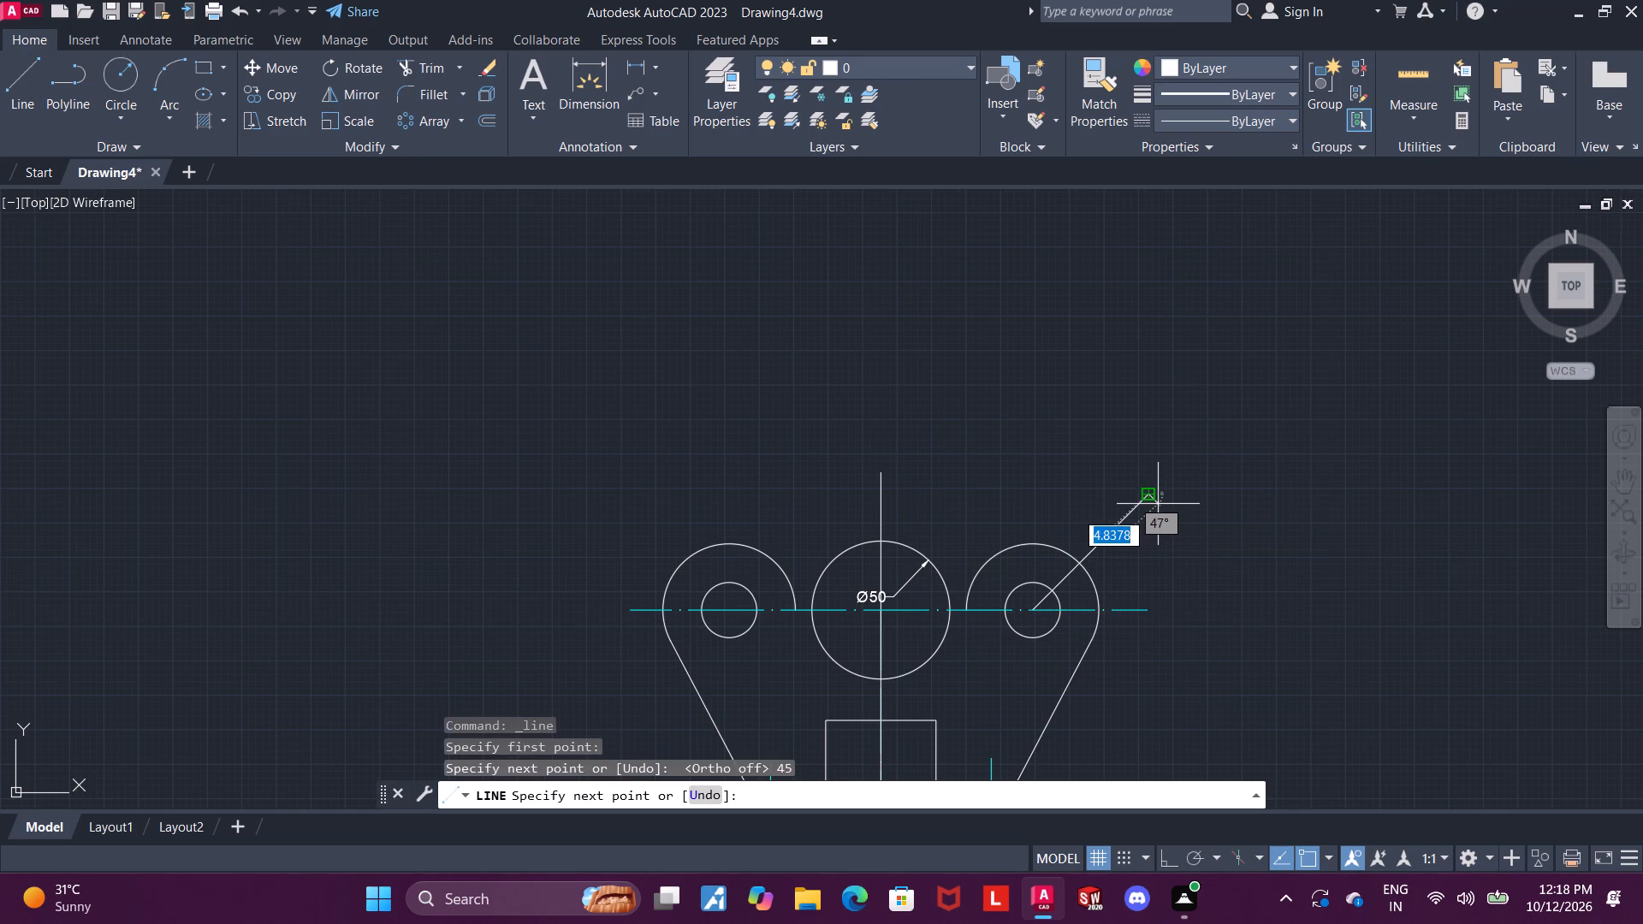
{"action": "key", "text": "Escape"}
{"action": "key", "text": "Escape"}
Draw a line about 47 long at 135° from the upper left hole's centre outward past the outer arc.
{"action": "left_click", "coordinate": [21, 86]}
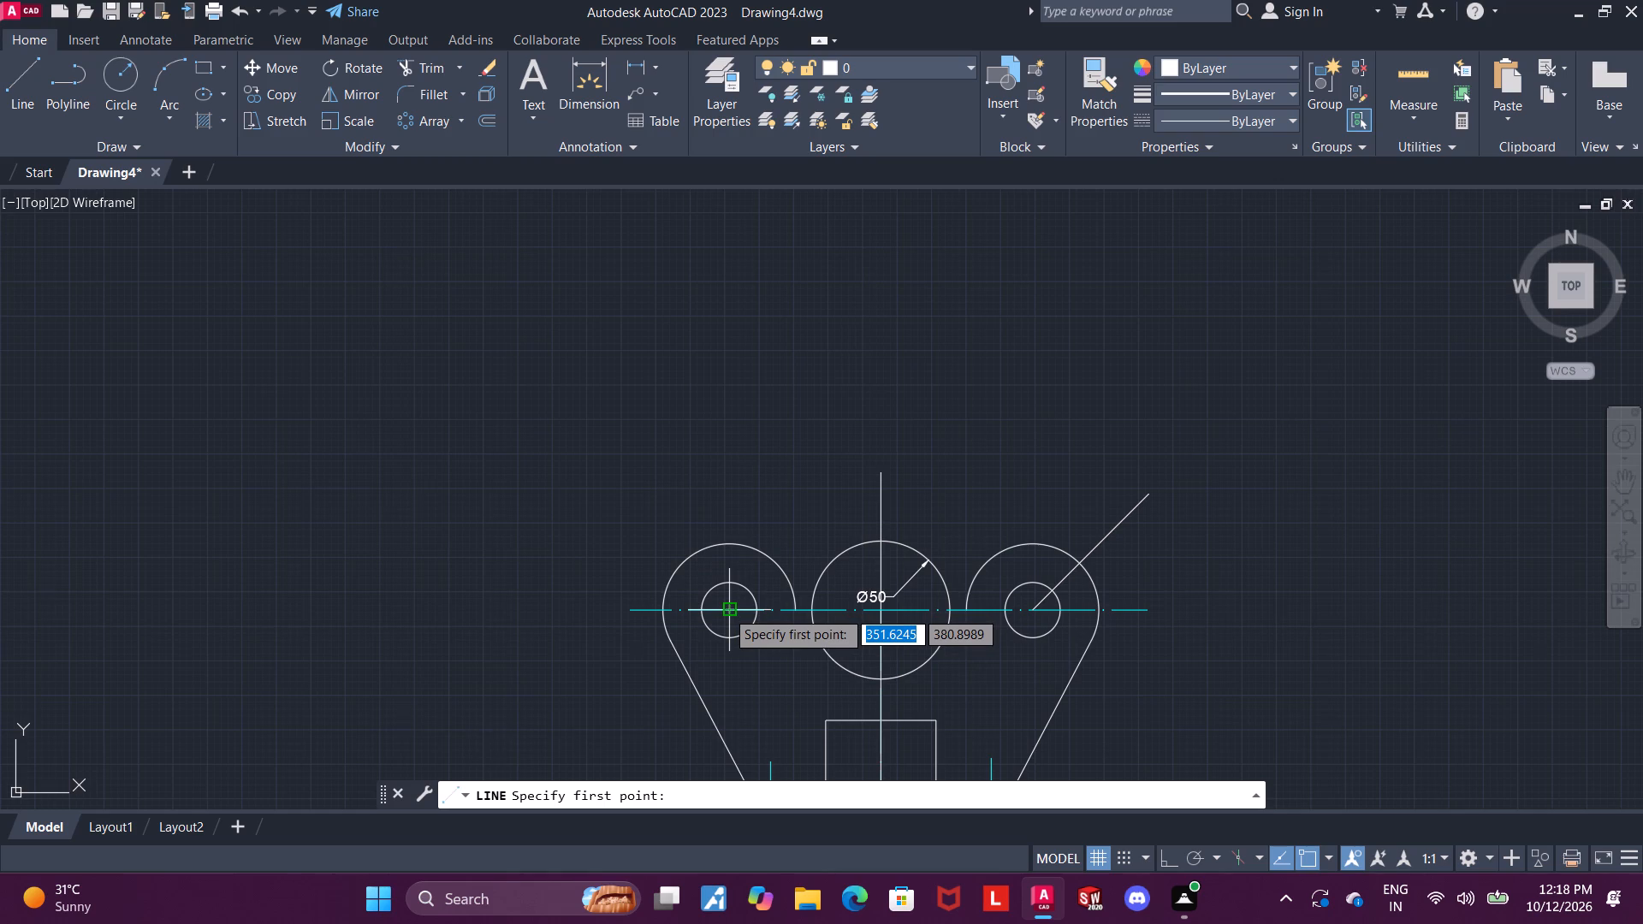
{"action": "scroll", "coordinate": [729, 613], "scroll_direction": "up", "scroll_amount": 4}
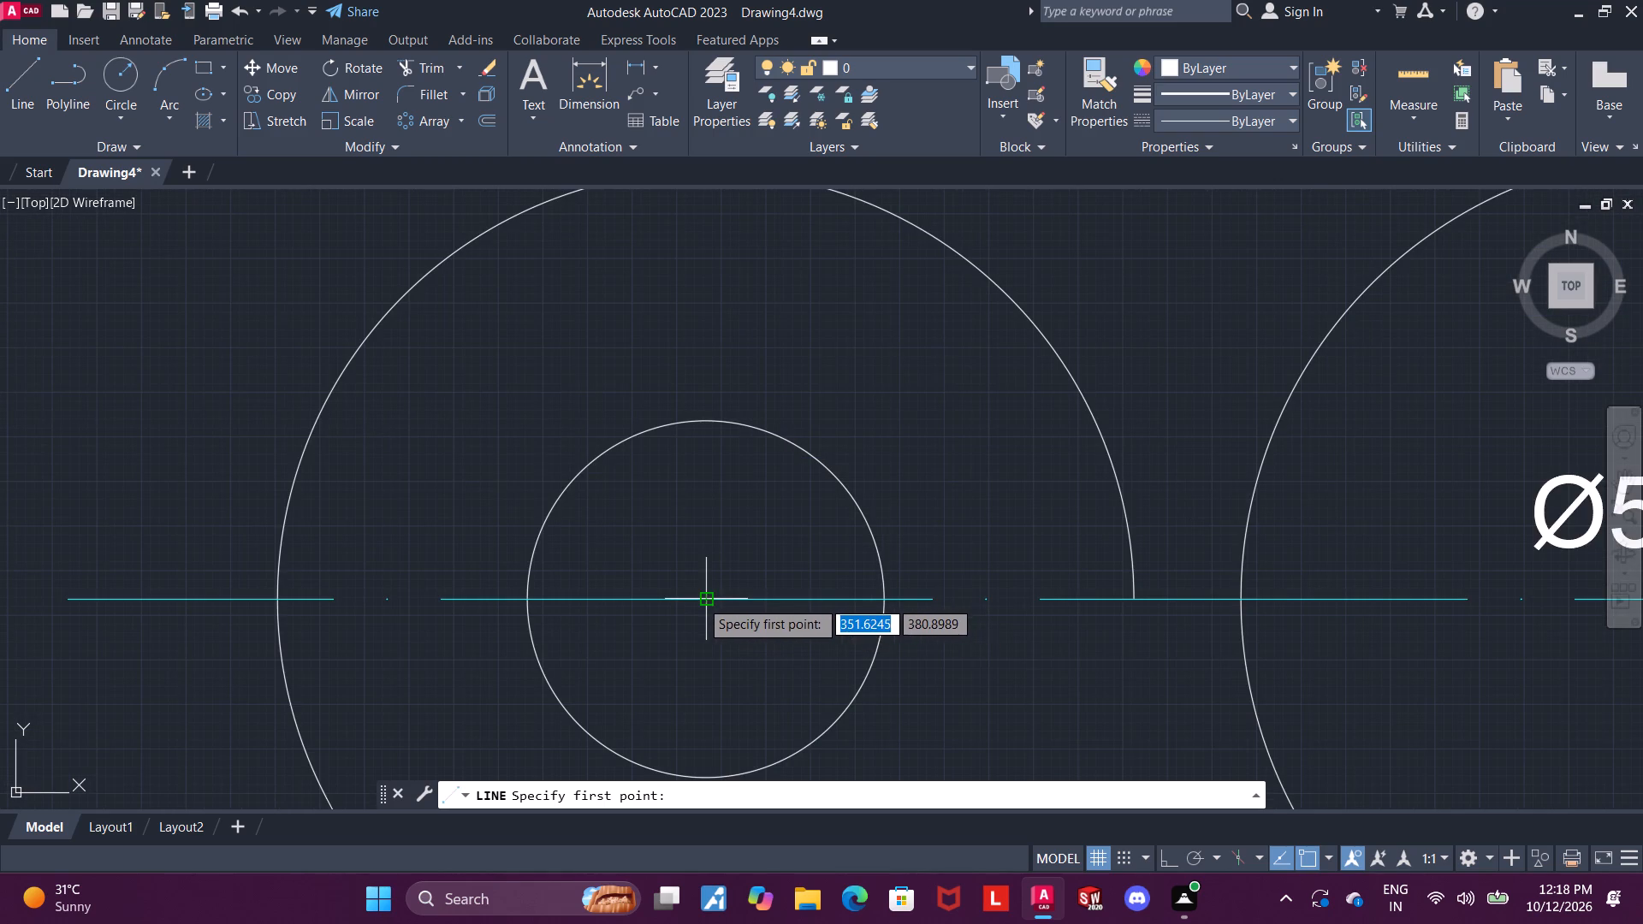
{"action": "left_click", "coordinate": [700, 600]}
{"action": "scroll", "coordinate": [699, 600], "scroll_direction": "down", "scroll_amount": 3}
{"action": "key", "text": "Tab"}
{"action": "type", "text": "45"}
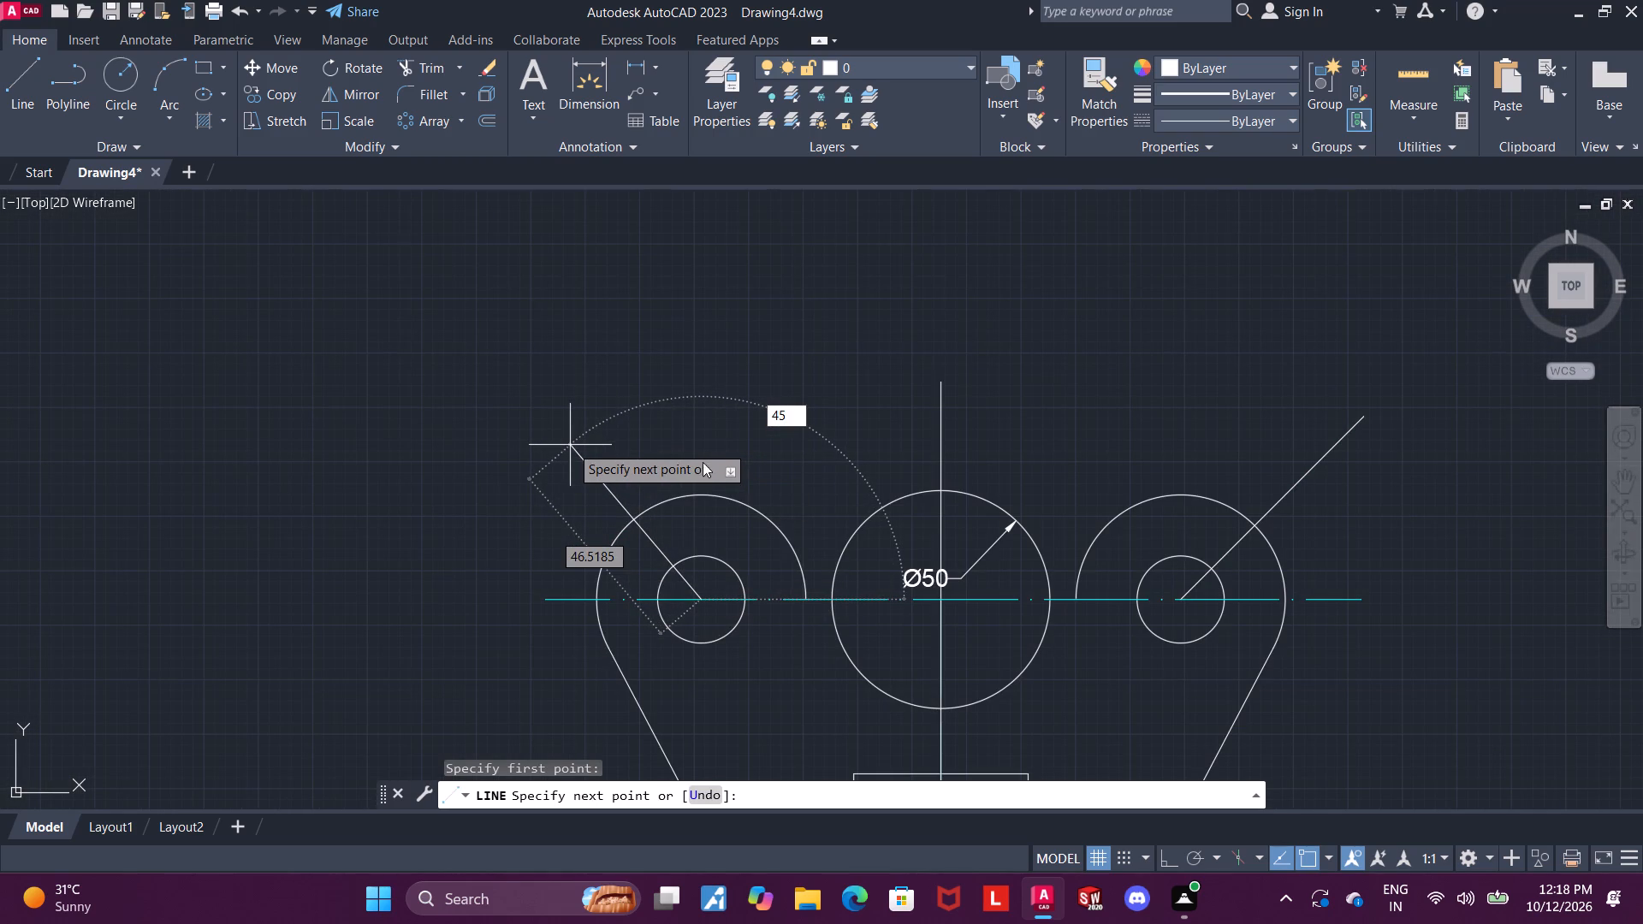
{"action": "key", "text": "Escape"}
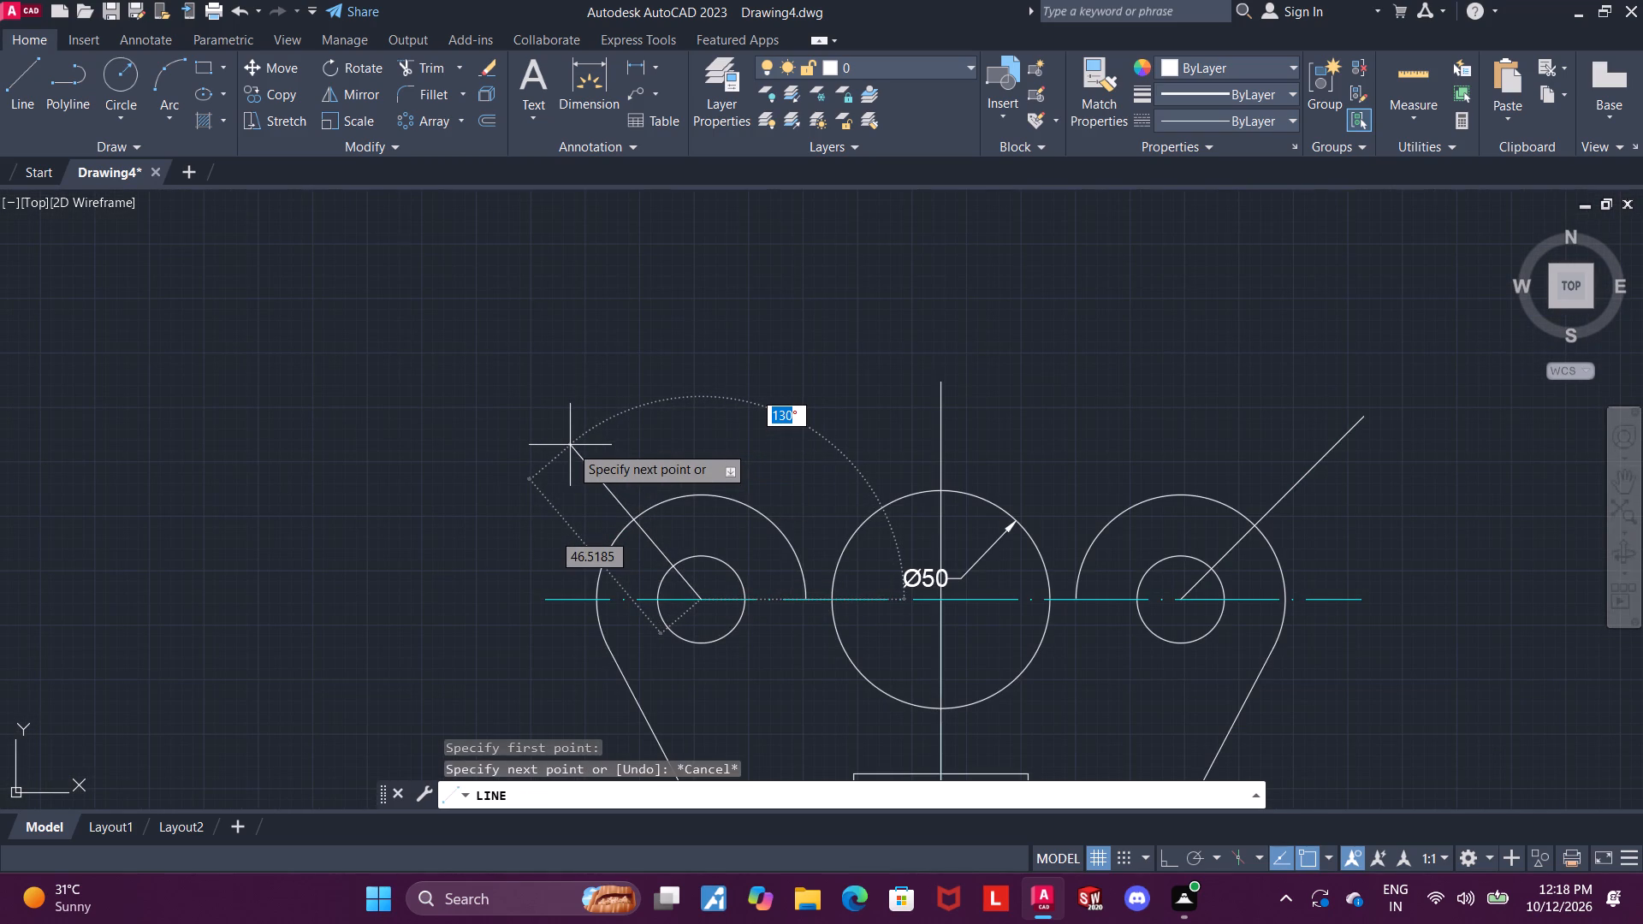
{"action": "type", "text": "135"}
{"action": "key", "text": "Return"}
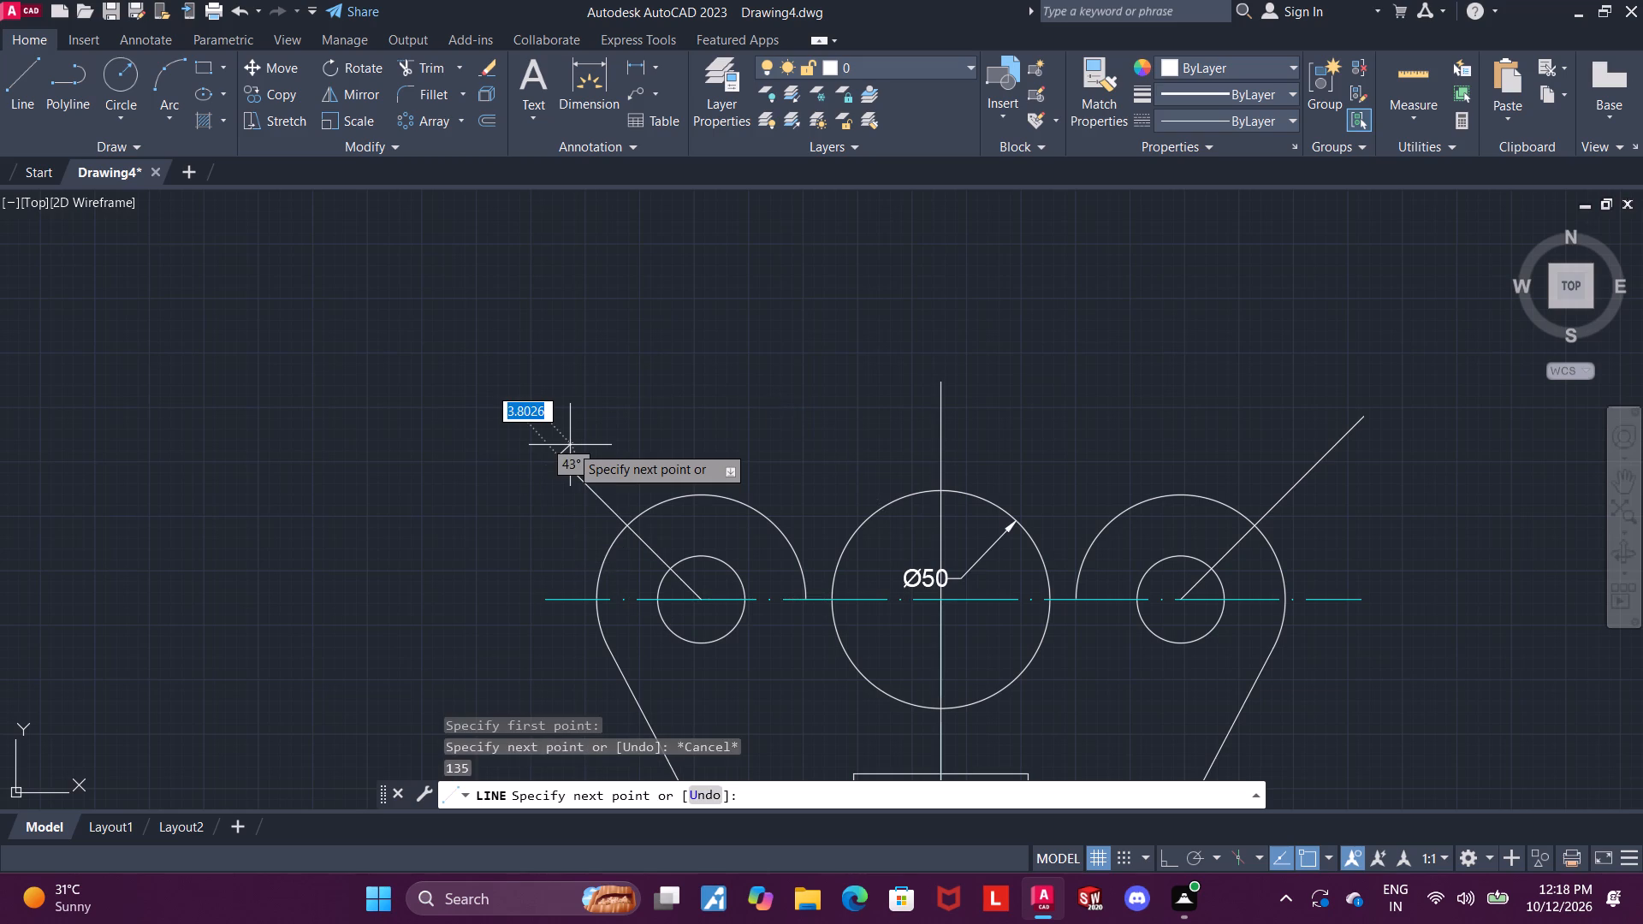
{"action": "key", "text": "Escape"}
{"action": "key", "text": "Escape"}
{"action": "key", "text": "Escape"}
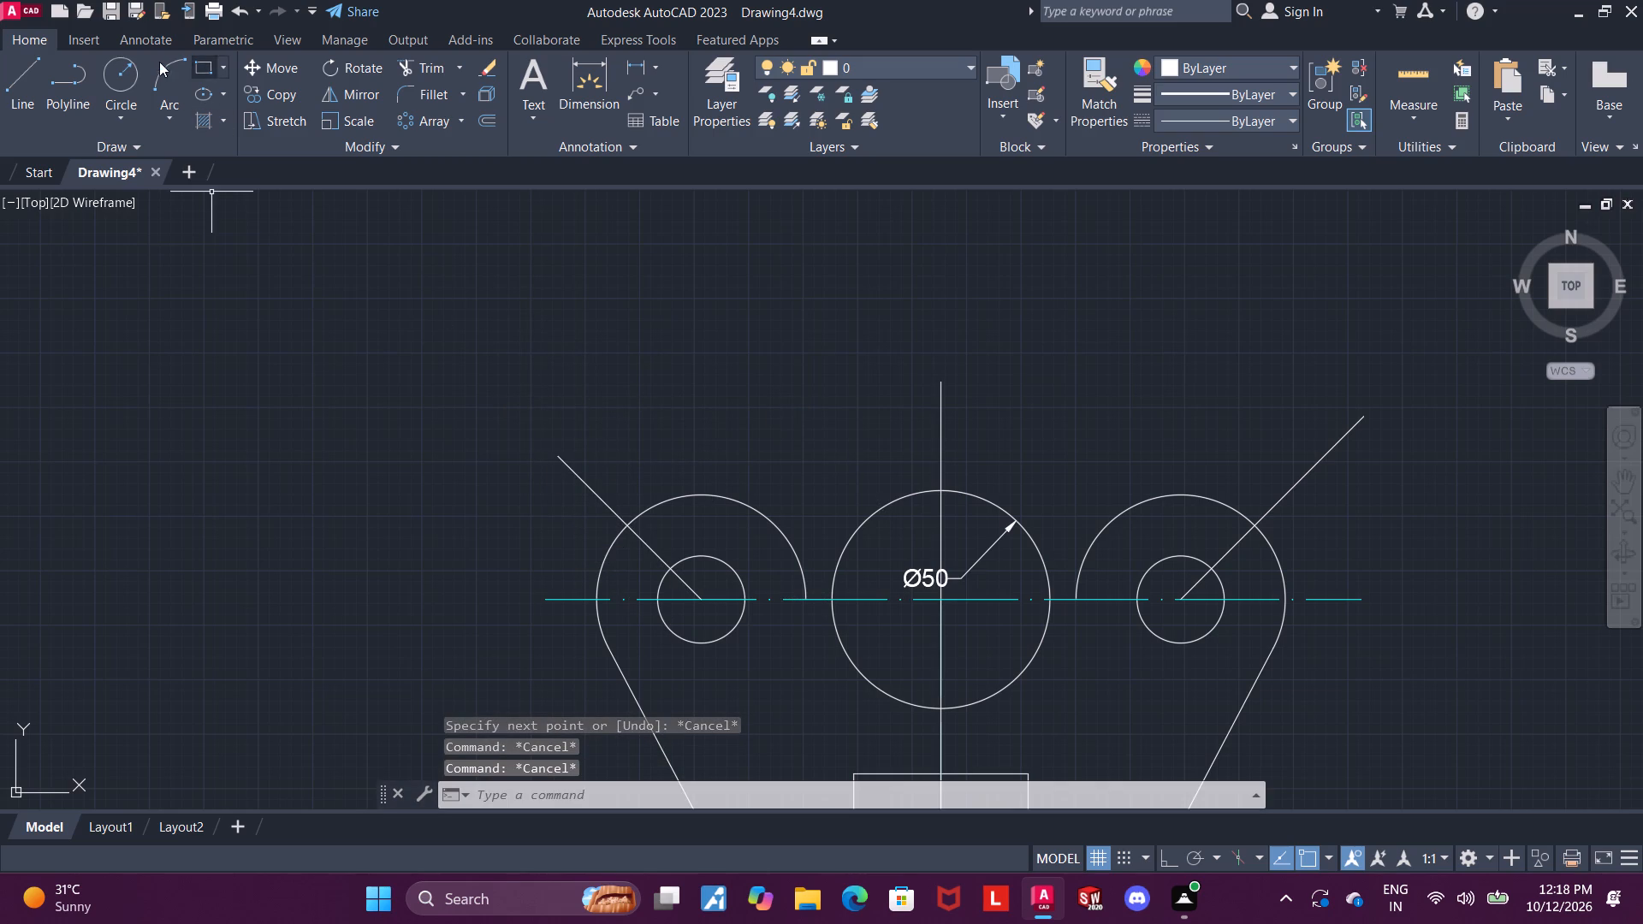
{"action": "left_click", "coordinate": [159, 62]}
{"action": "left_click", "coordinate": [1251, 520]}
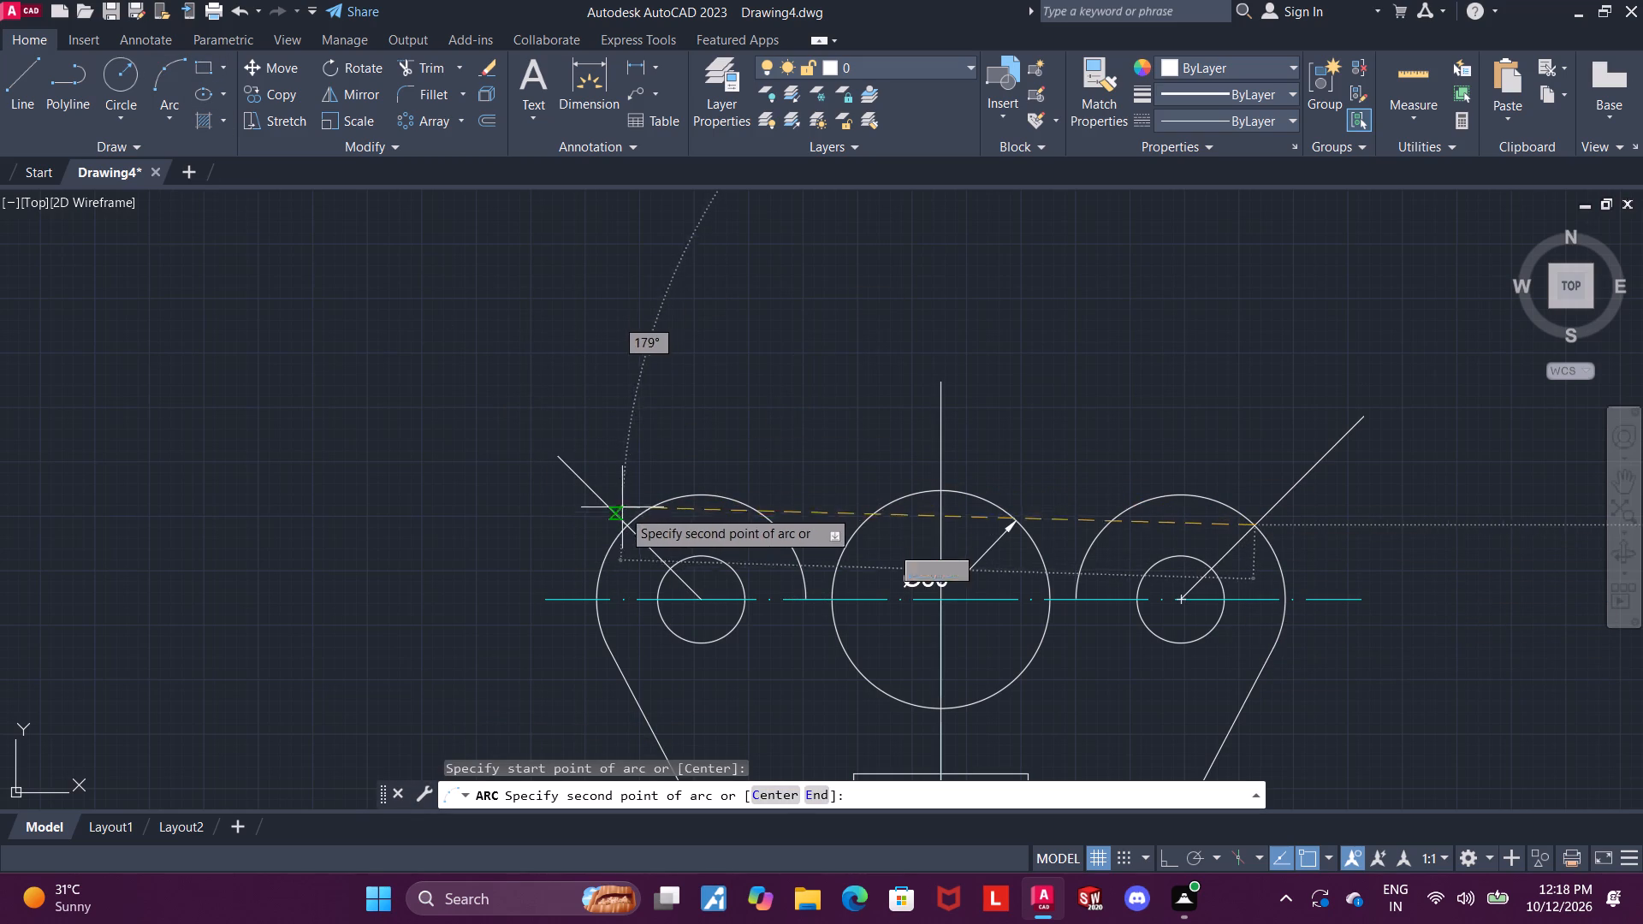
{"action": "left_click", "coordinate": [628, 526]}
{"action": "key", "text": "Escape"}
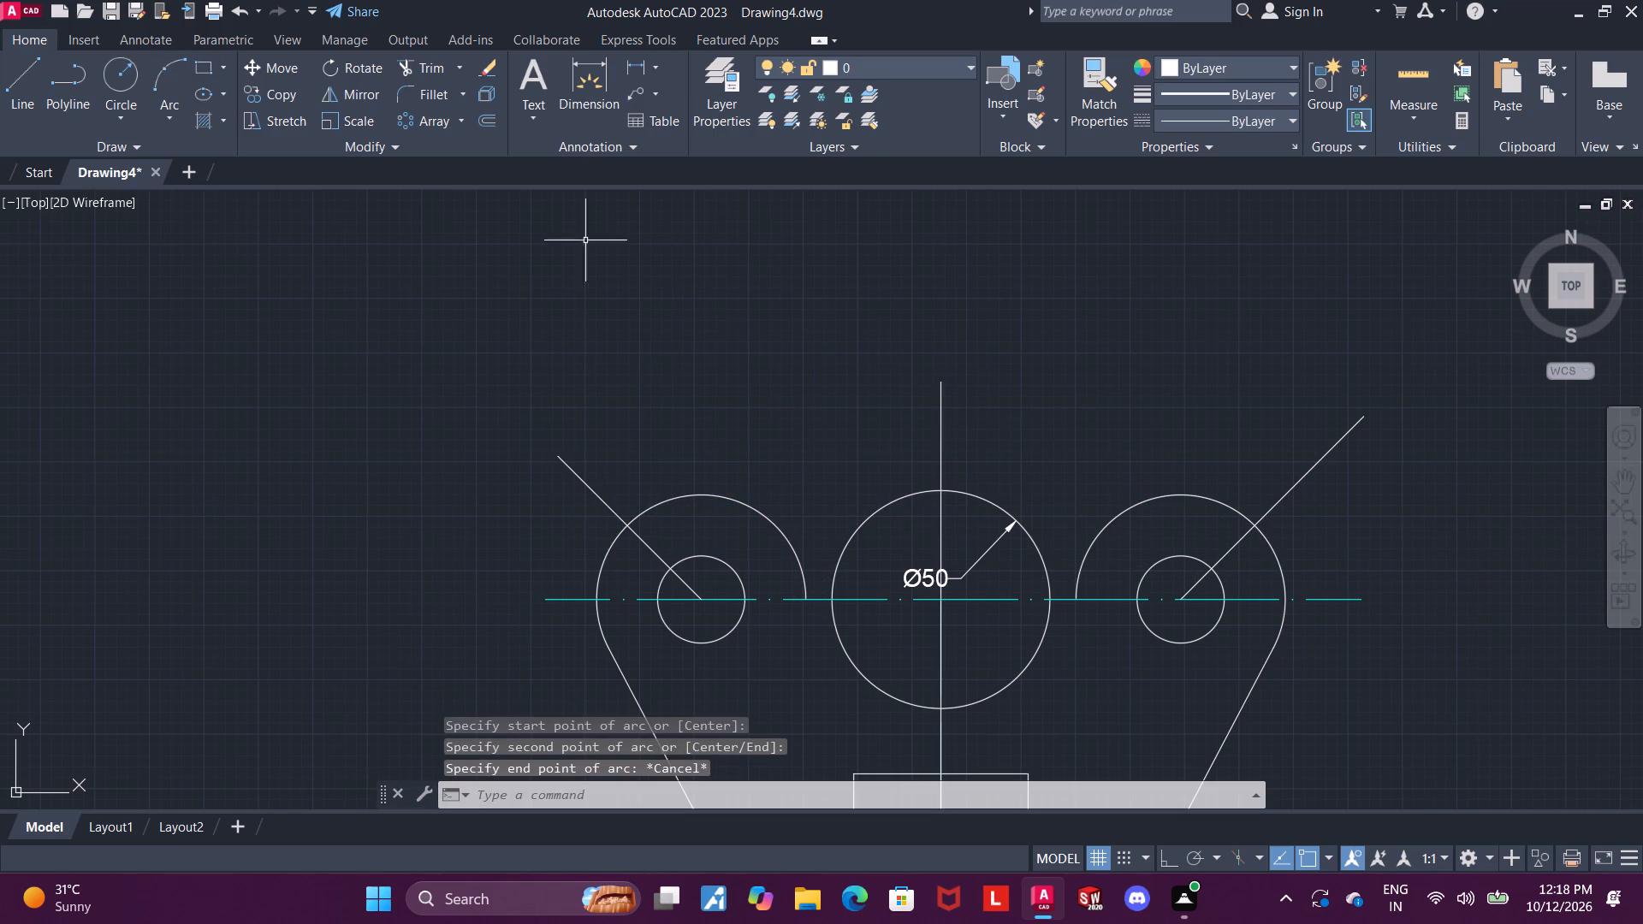
Draw a three-point arc between the diagonal lines' intersections with the outer arcs, passing through the vertical centre line's top end.
{"action": "left_click", "coordinate": [157, 82]}
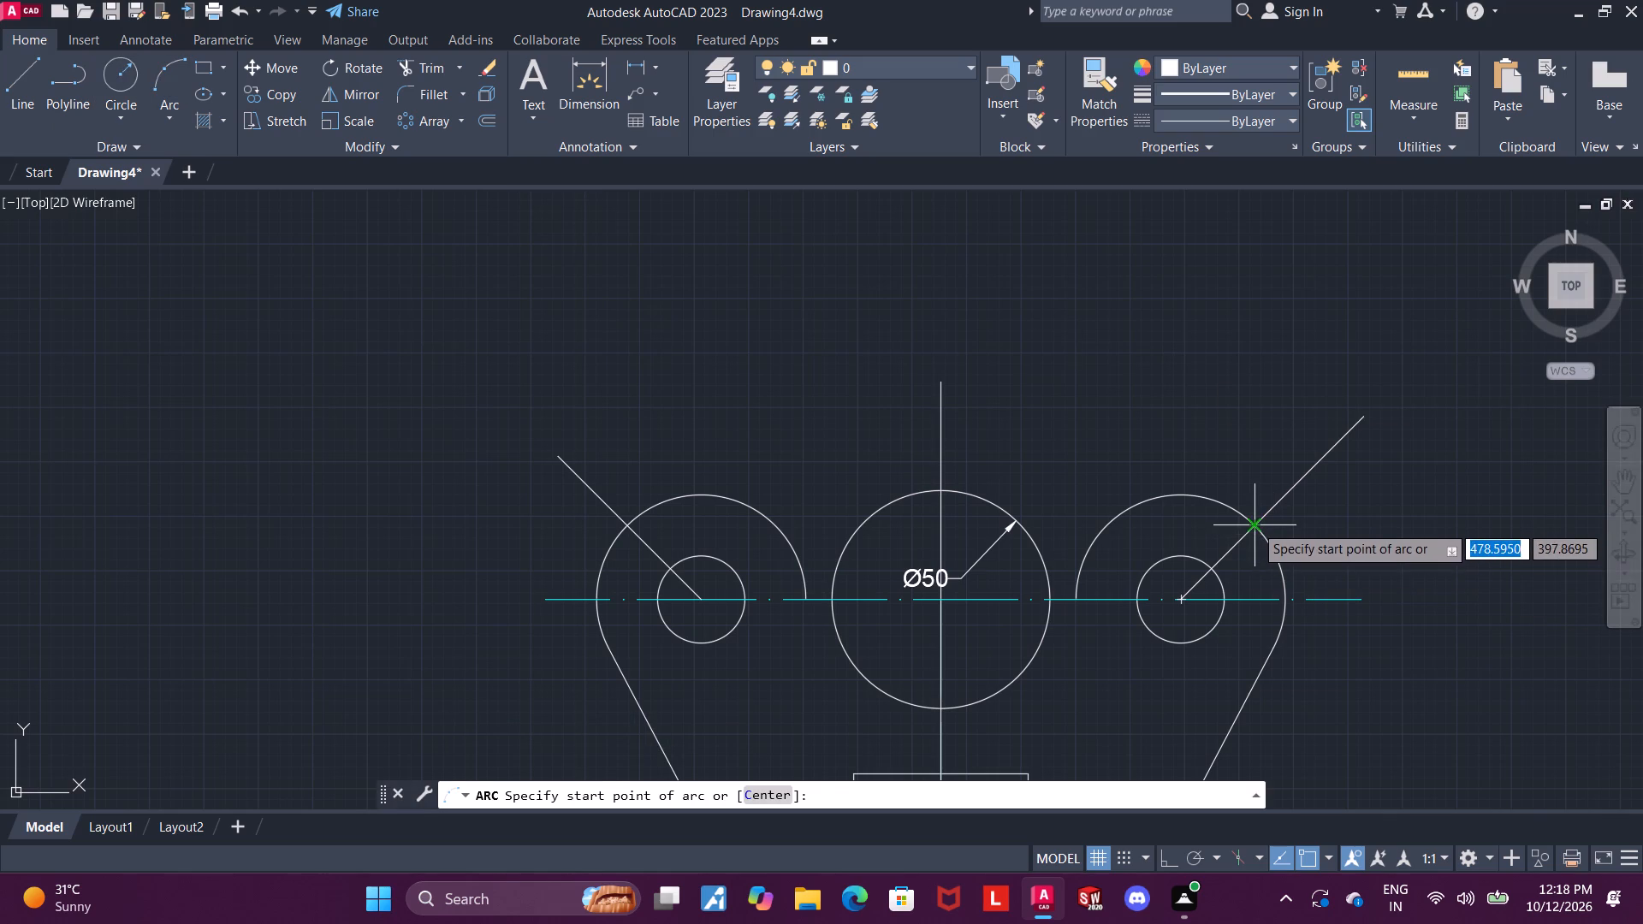
{"action": "left_click", "coordinate": [1254, 524]}
{"action": "left_click", "coordinate": [942, 380]}
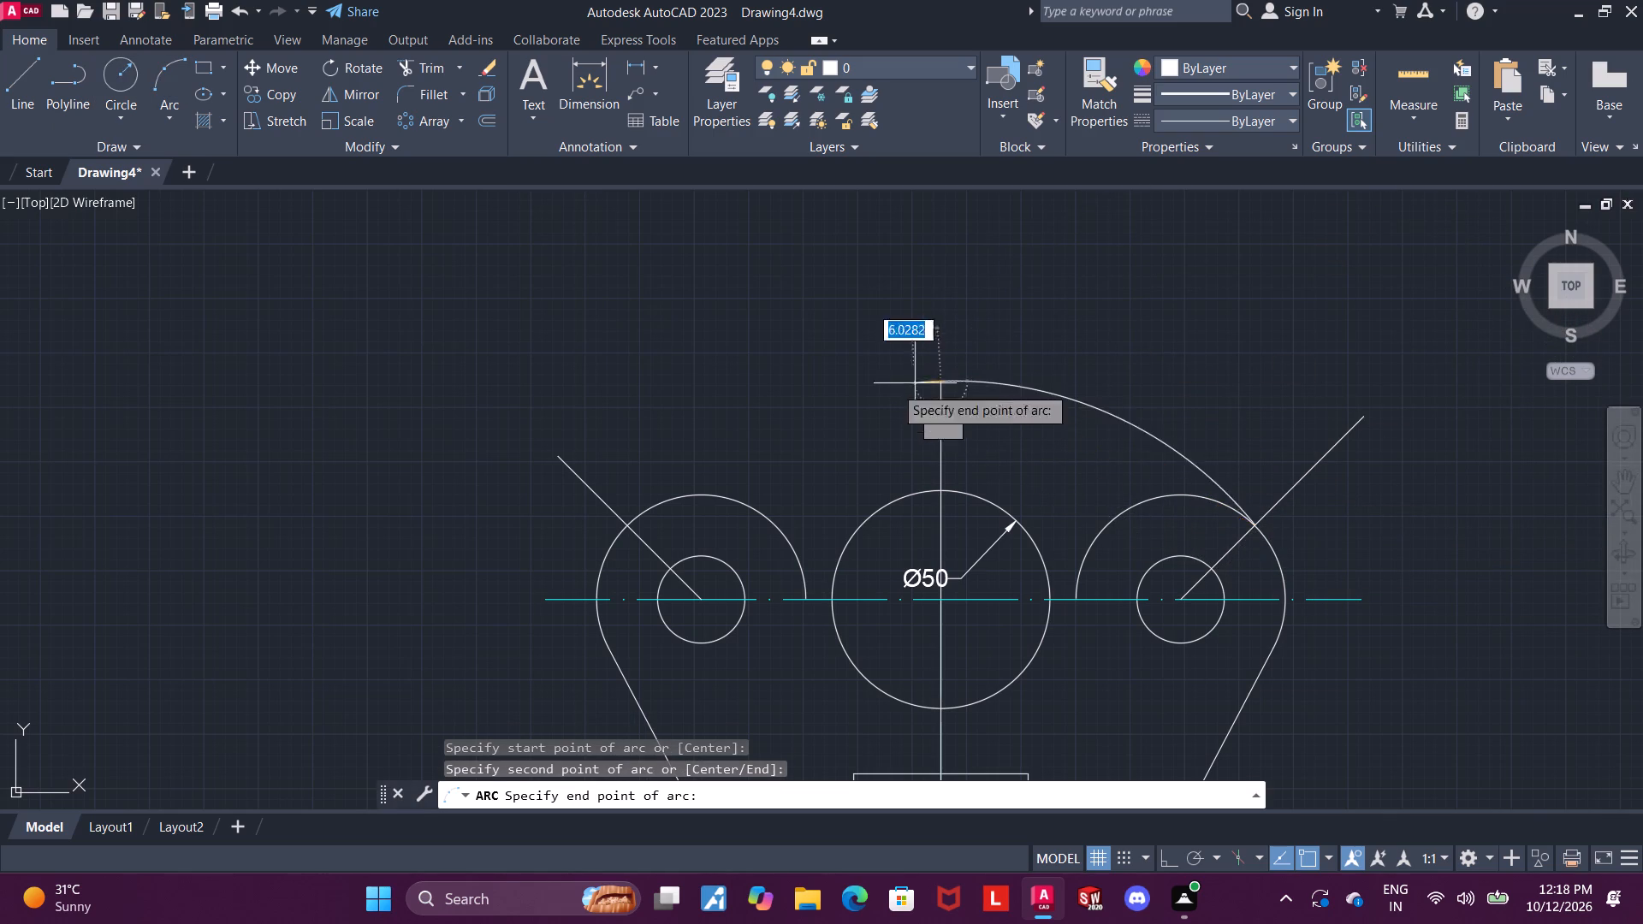
{"action": "left_click", "coordinate": [624, 524]}
{"action": "key", "text": "Escape"}
{"action": "key", "text": "Escape"}
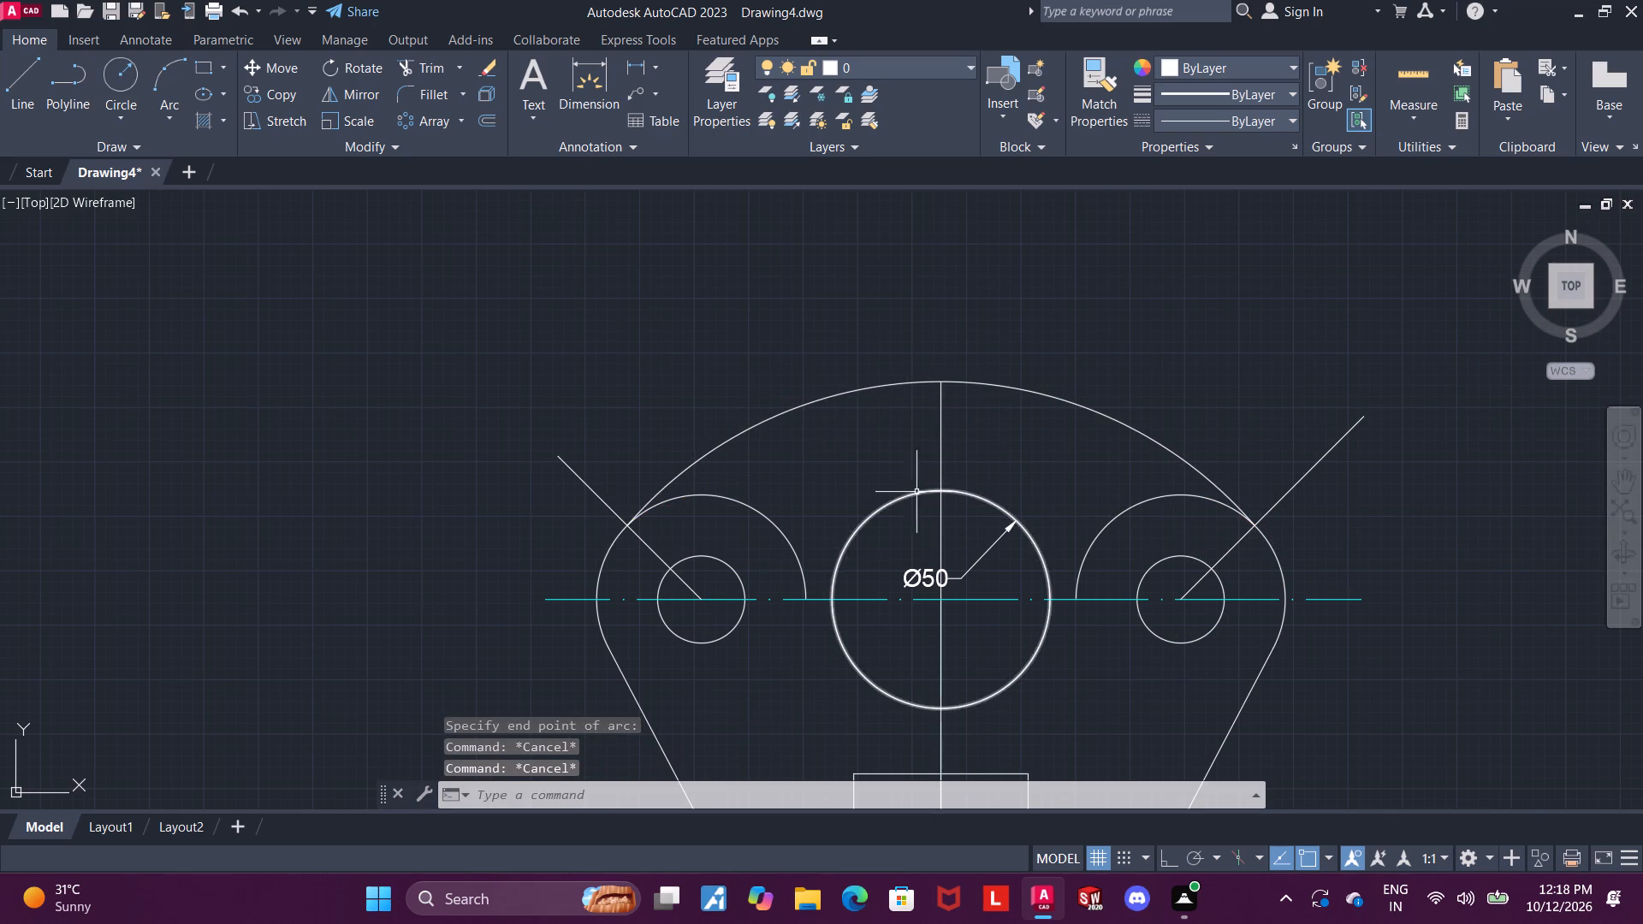
{"action": "key", "text": "Escape"}
Trim both diagonal lines where they extend beyond the outer arcs.
{"action": "scroll", "coordinate": [842, 489], "scroll_direction": "up", "scroll_amount": 1}
{"action": "left_click", "coordinate": [412, 63]}
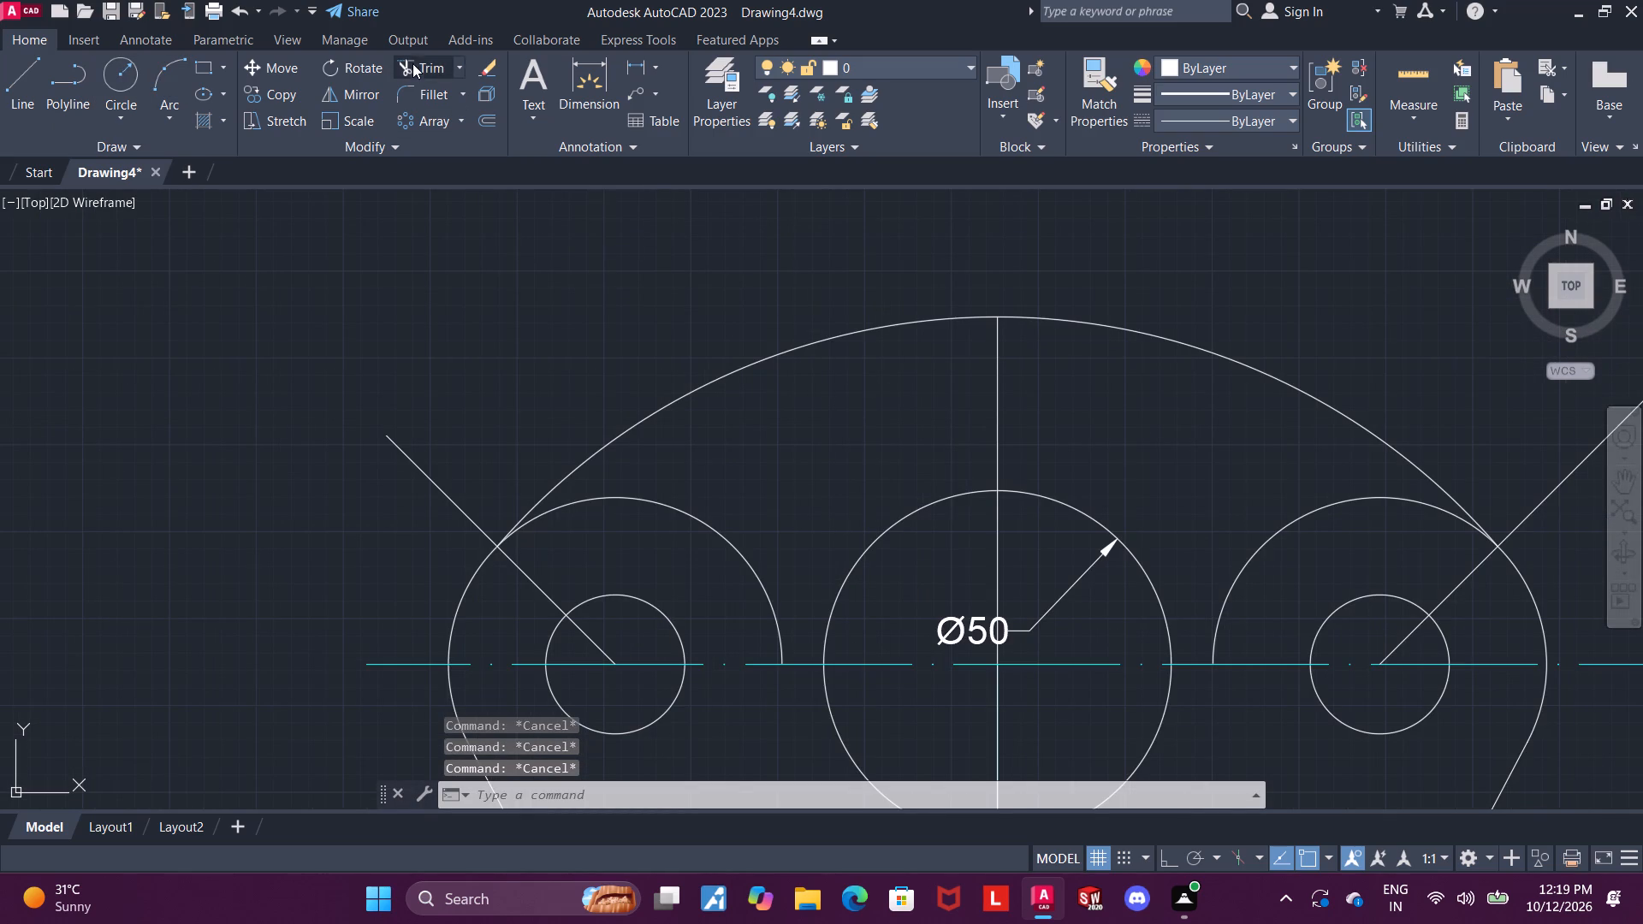
{"action": "left_click", "coordinate": [458, 506]}
{"action": "scroll", "coordinate": [500, 517], "scroll_direction": "down", "scroll_amount": 2}
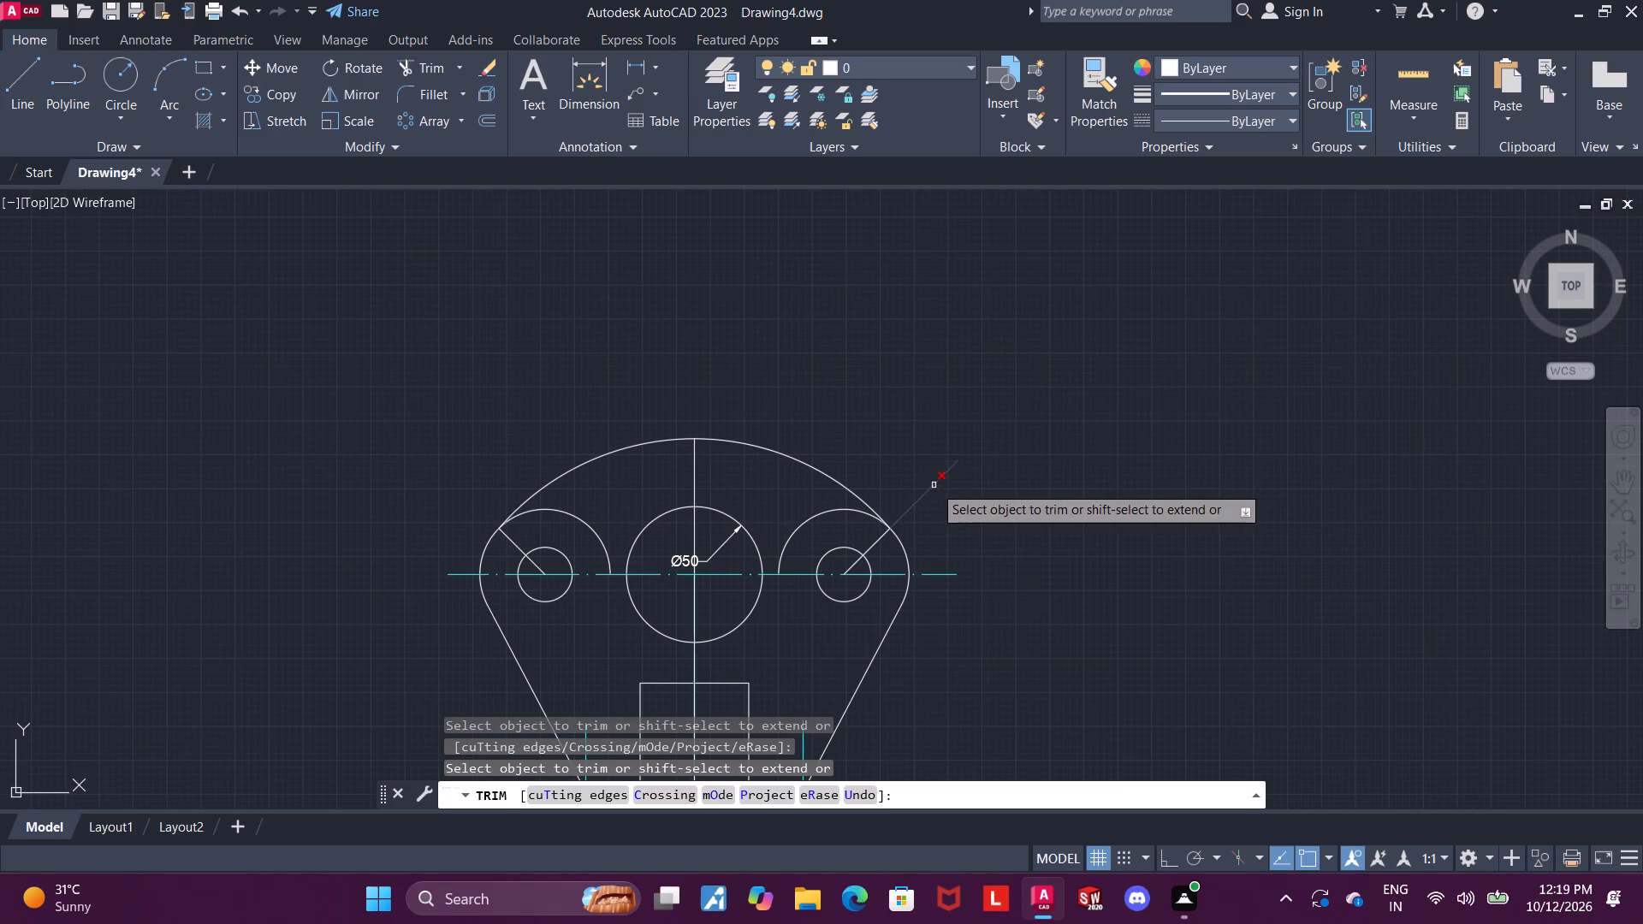
{"action": "left_click", "coordinate": [934, 485]}
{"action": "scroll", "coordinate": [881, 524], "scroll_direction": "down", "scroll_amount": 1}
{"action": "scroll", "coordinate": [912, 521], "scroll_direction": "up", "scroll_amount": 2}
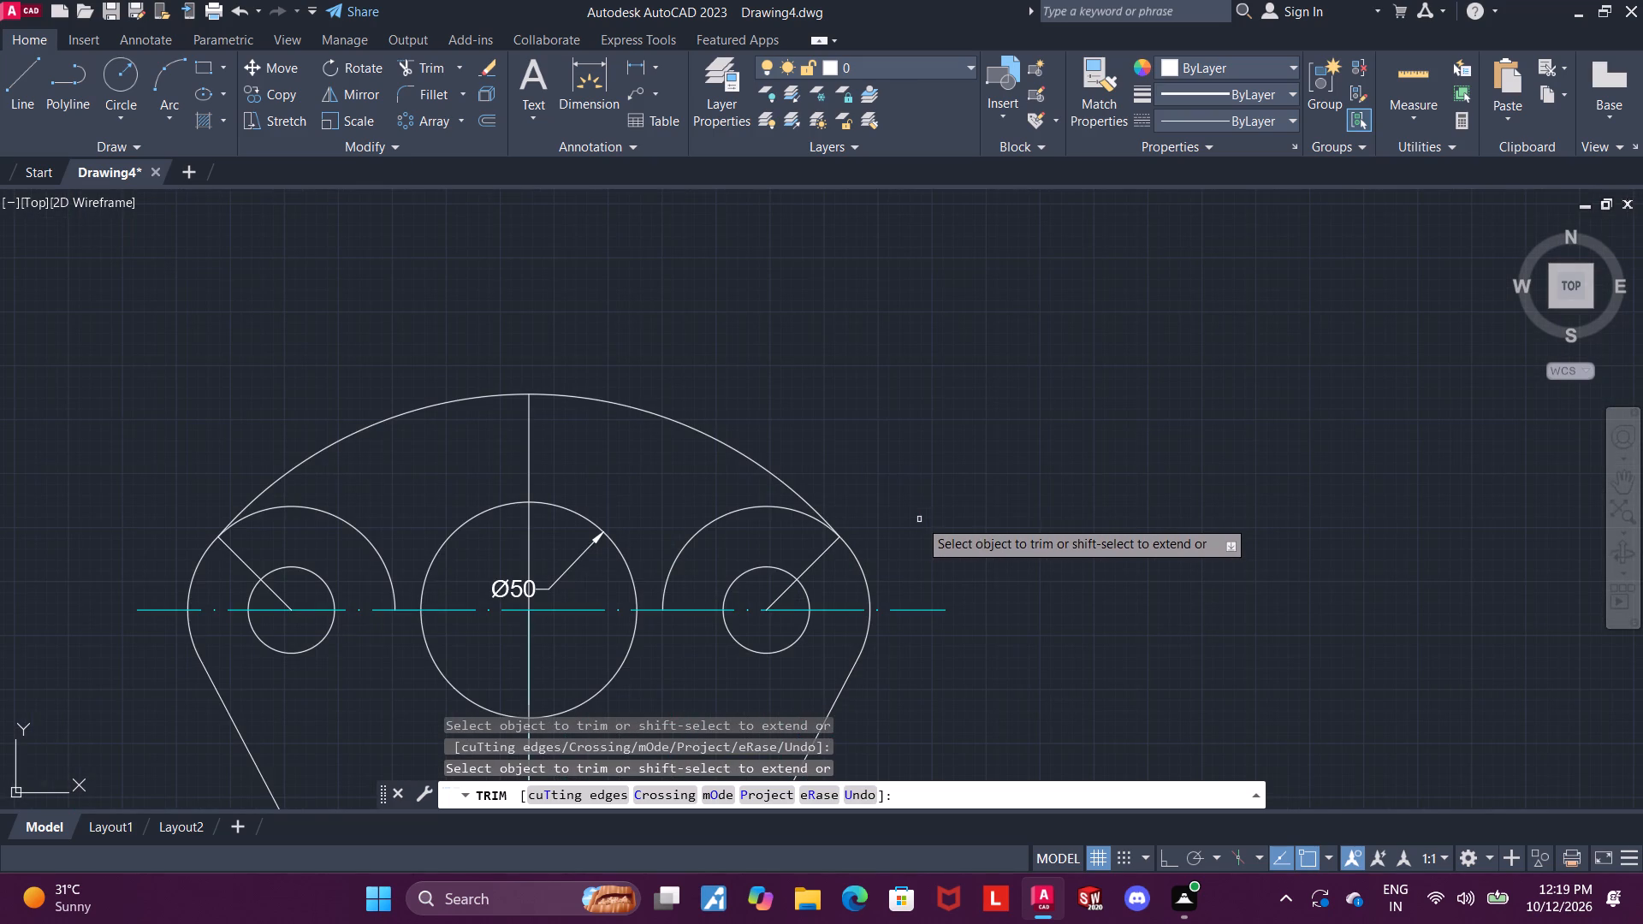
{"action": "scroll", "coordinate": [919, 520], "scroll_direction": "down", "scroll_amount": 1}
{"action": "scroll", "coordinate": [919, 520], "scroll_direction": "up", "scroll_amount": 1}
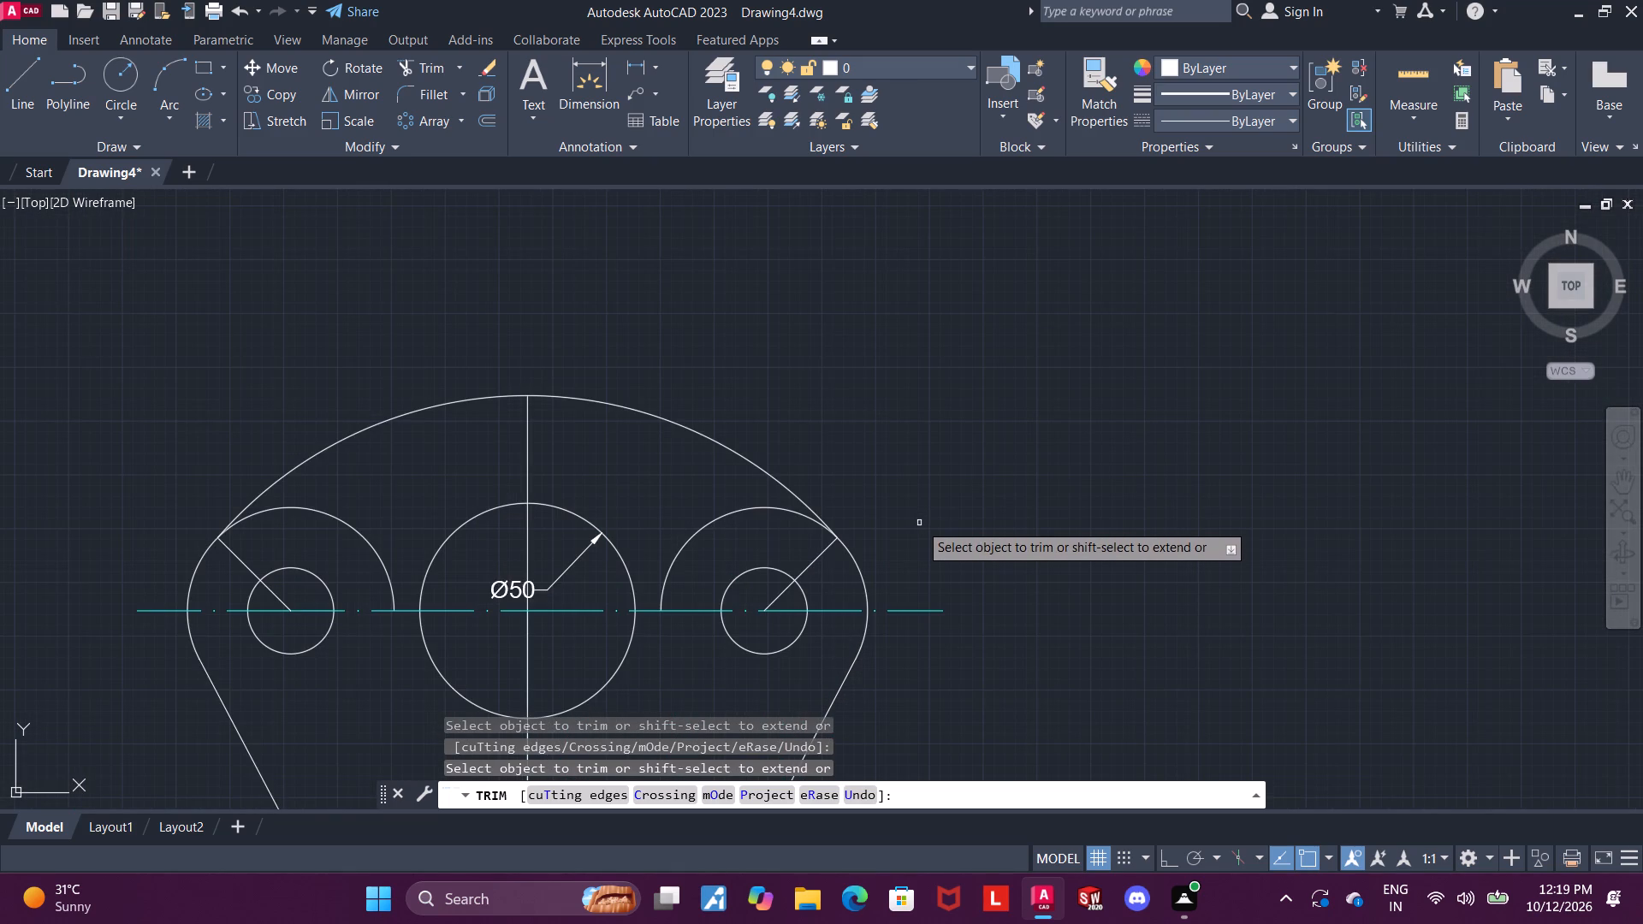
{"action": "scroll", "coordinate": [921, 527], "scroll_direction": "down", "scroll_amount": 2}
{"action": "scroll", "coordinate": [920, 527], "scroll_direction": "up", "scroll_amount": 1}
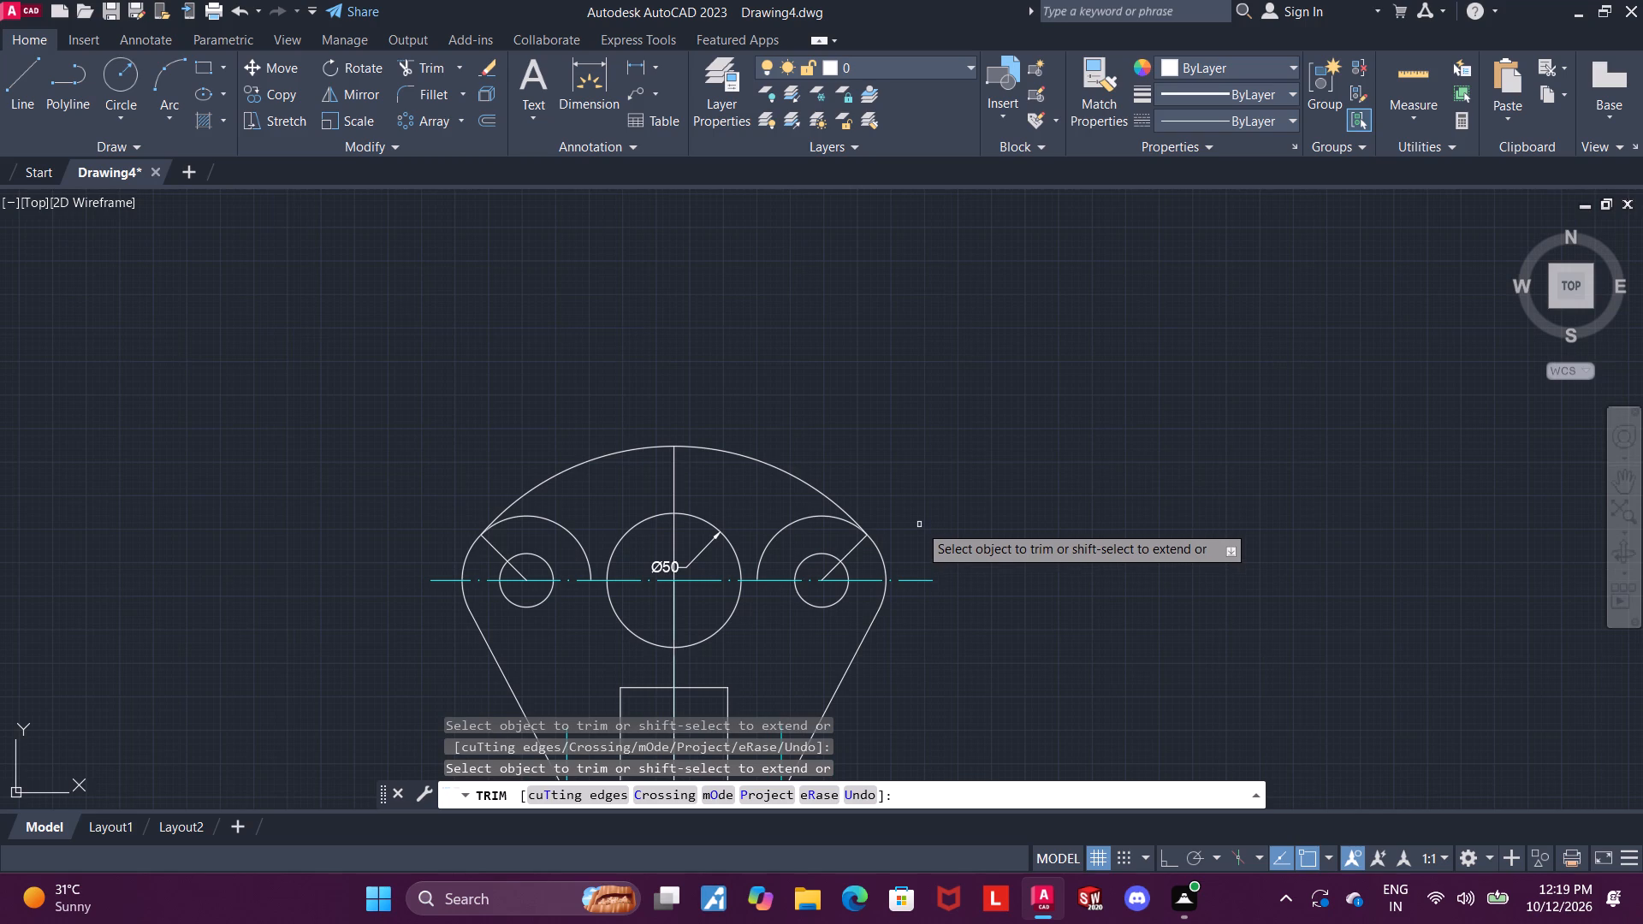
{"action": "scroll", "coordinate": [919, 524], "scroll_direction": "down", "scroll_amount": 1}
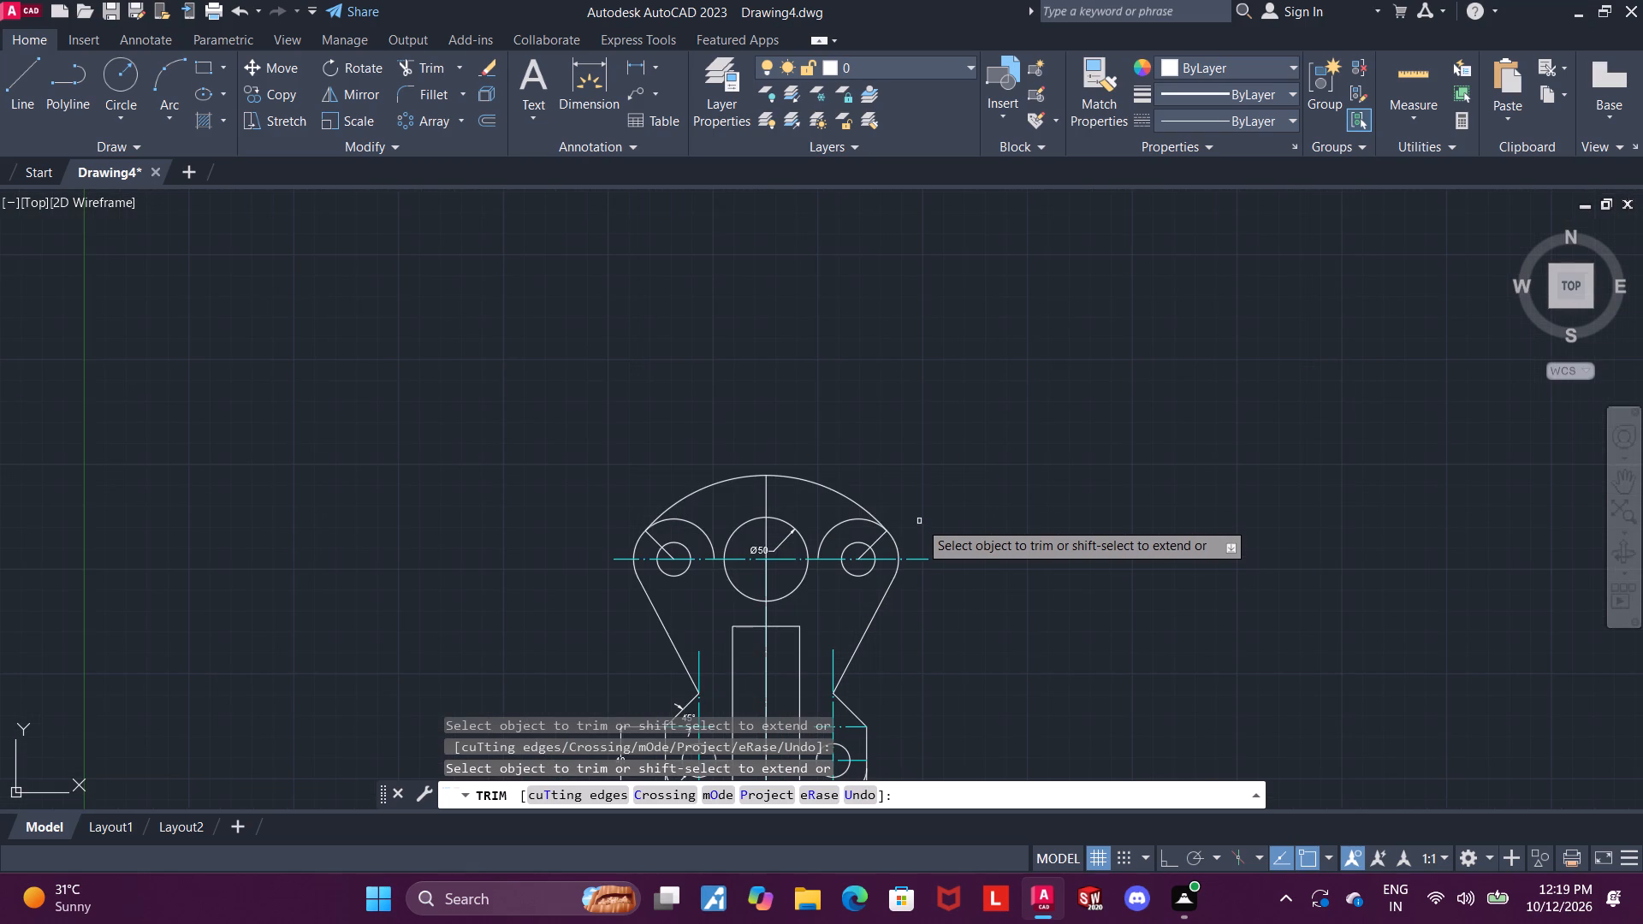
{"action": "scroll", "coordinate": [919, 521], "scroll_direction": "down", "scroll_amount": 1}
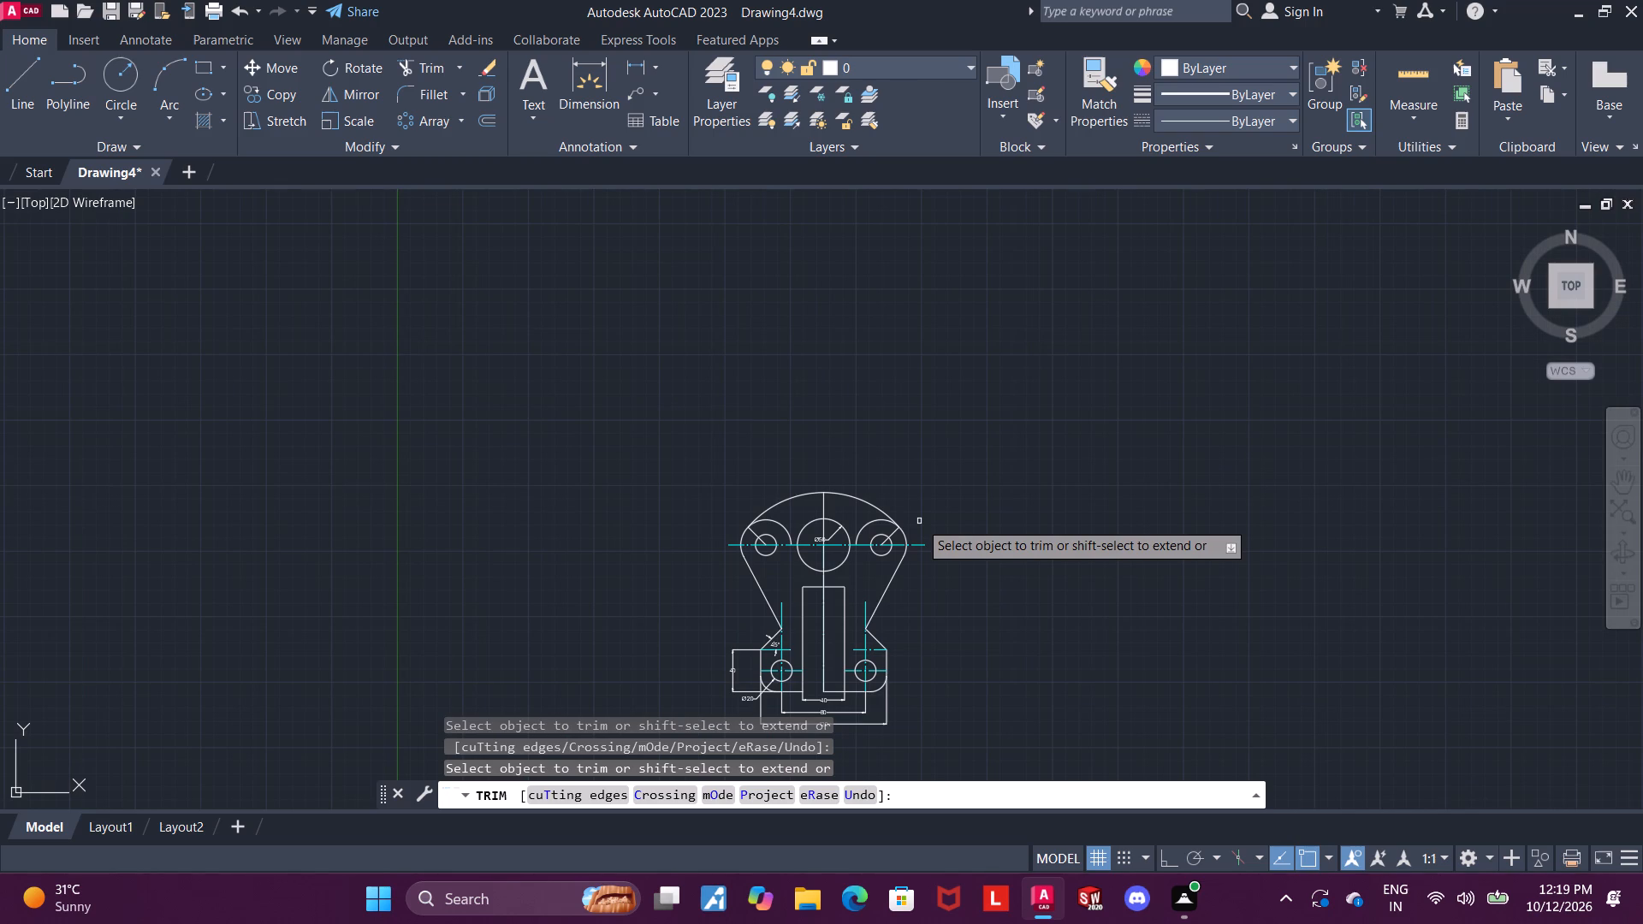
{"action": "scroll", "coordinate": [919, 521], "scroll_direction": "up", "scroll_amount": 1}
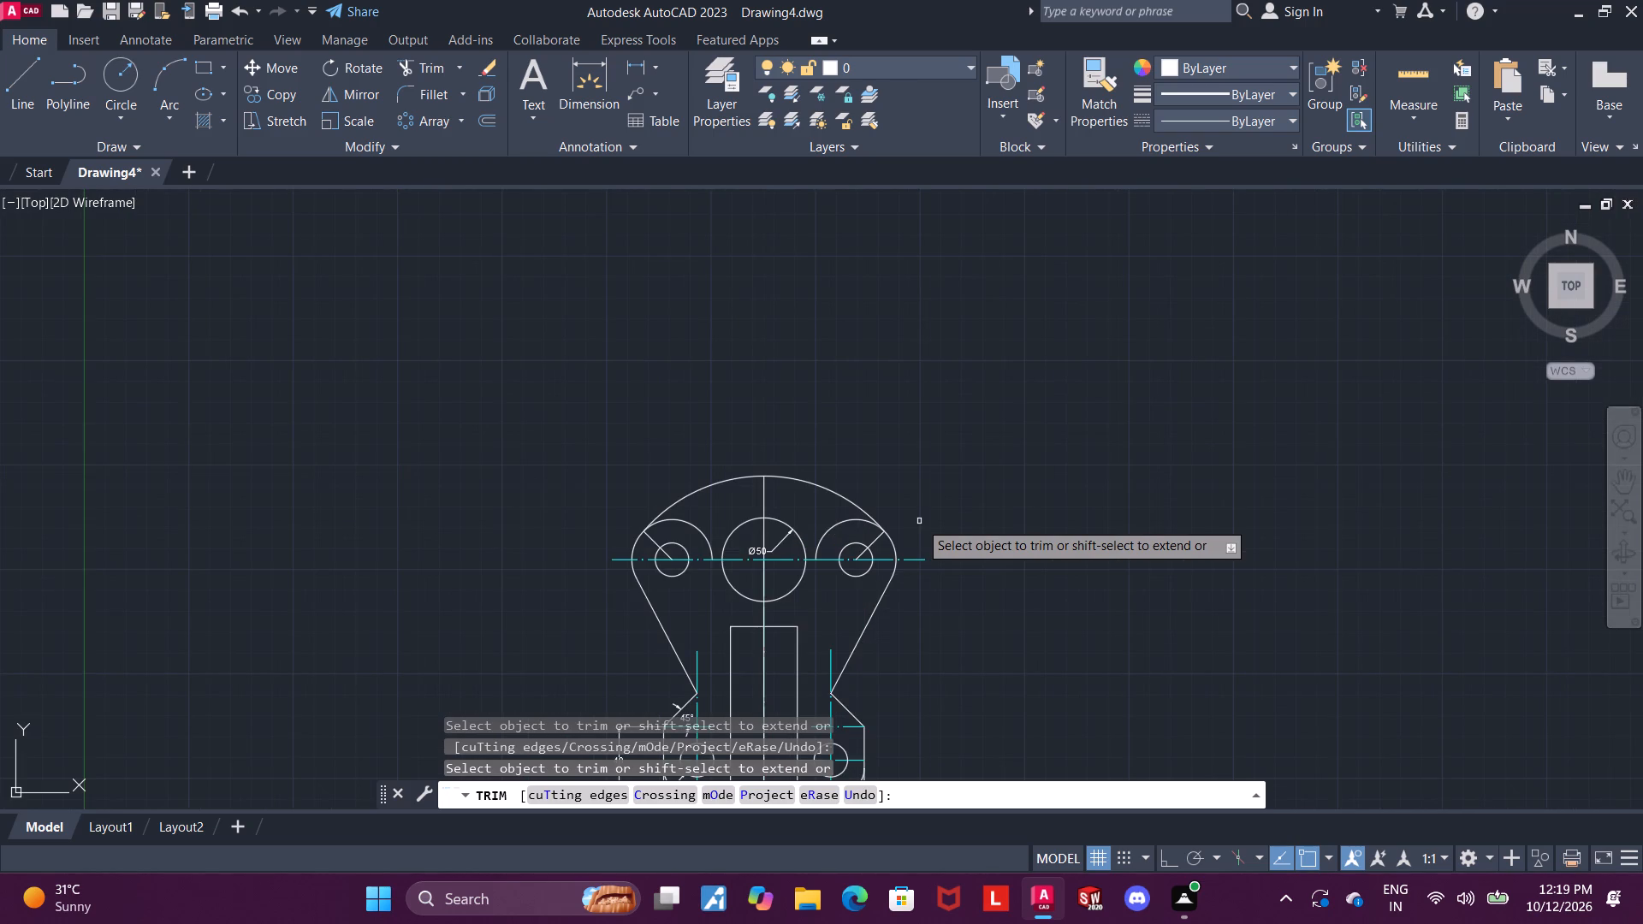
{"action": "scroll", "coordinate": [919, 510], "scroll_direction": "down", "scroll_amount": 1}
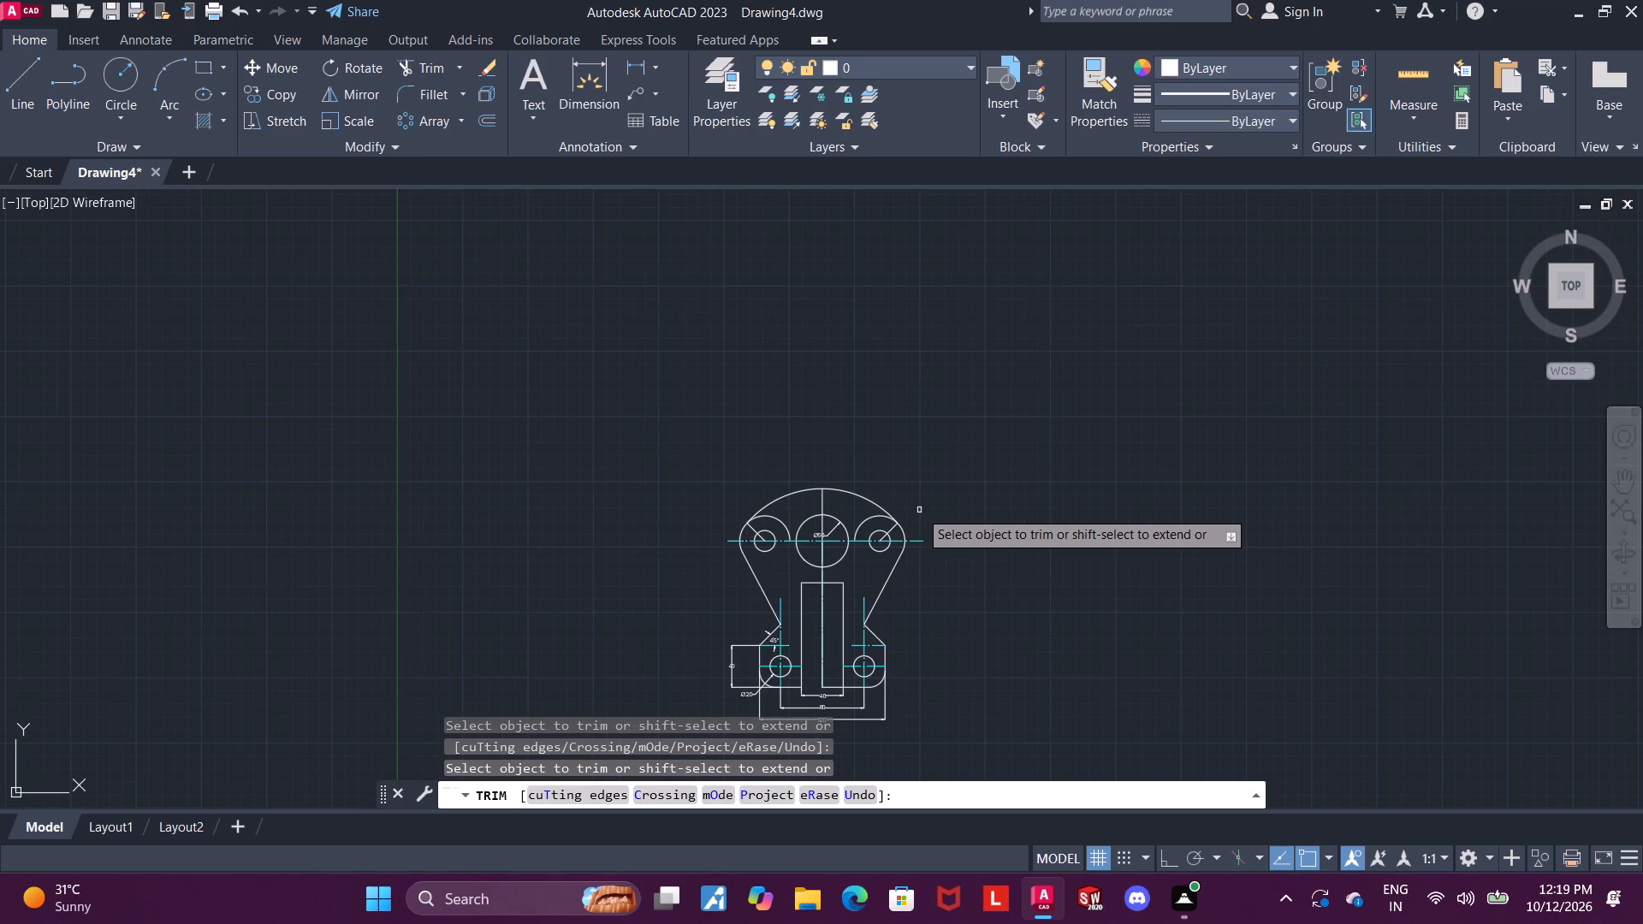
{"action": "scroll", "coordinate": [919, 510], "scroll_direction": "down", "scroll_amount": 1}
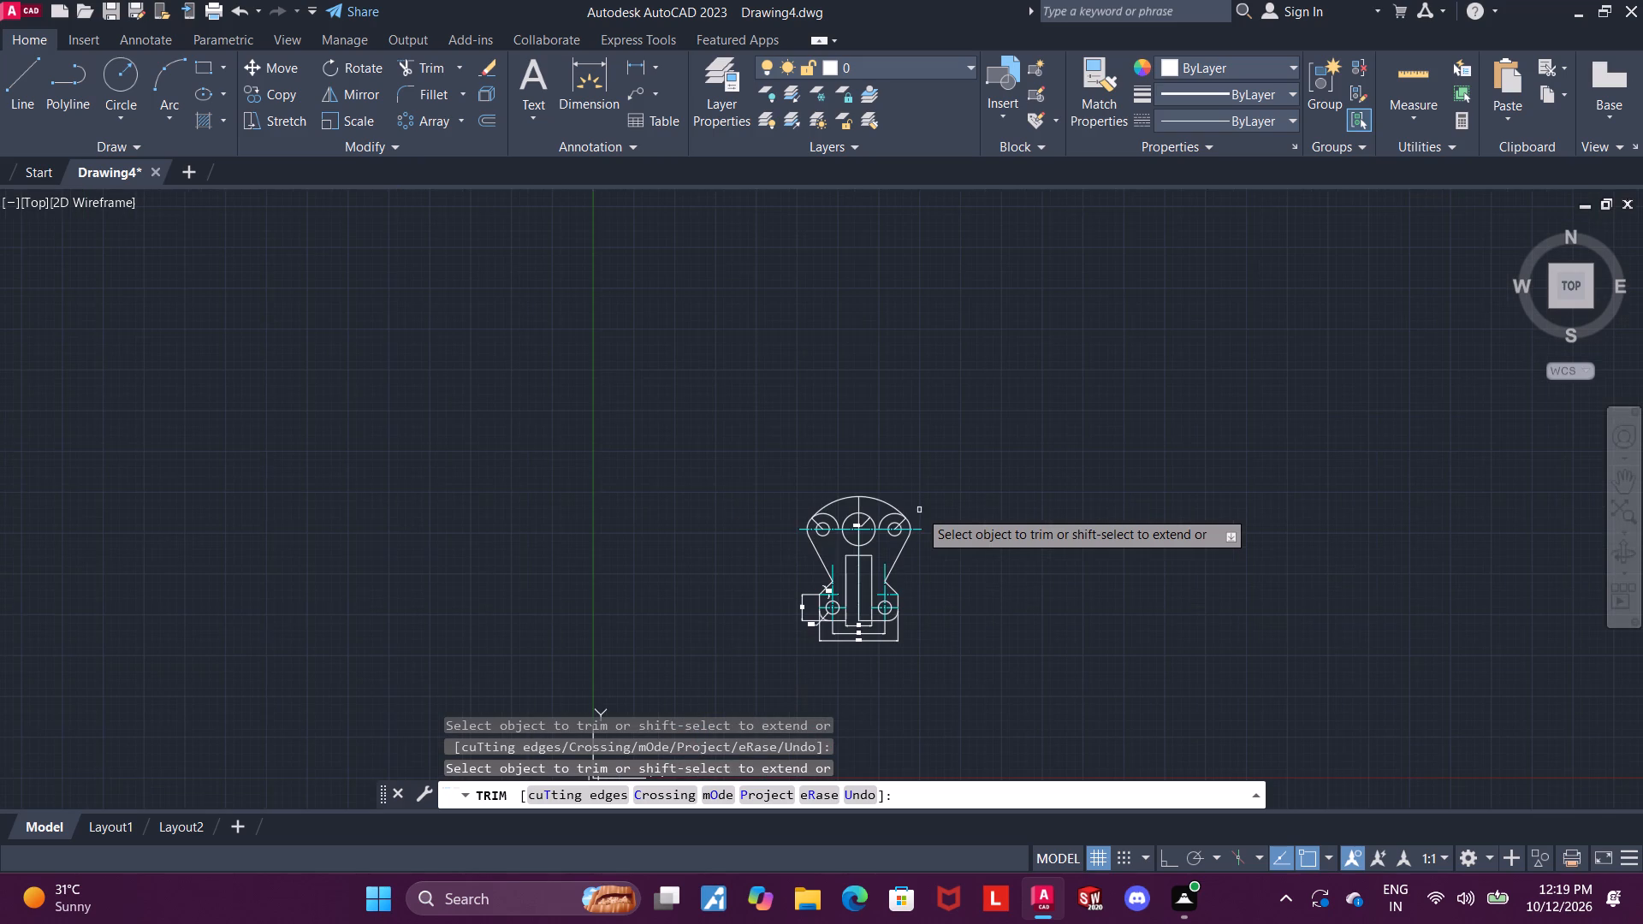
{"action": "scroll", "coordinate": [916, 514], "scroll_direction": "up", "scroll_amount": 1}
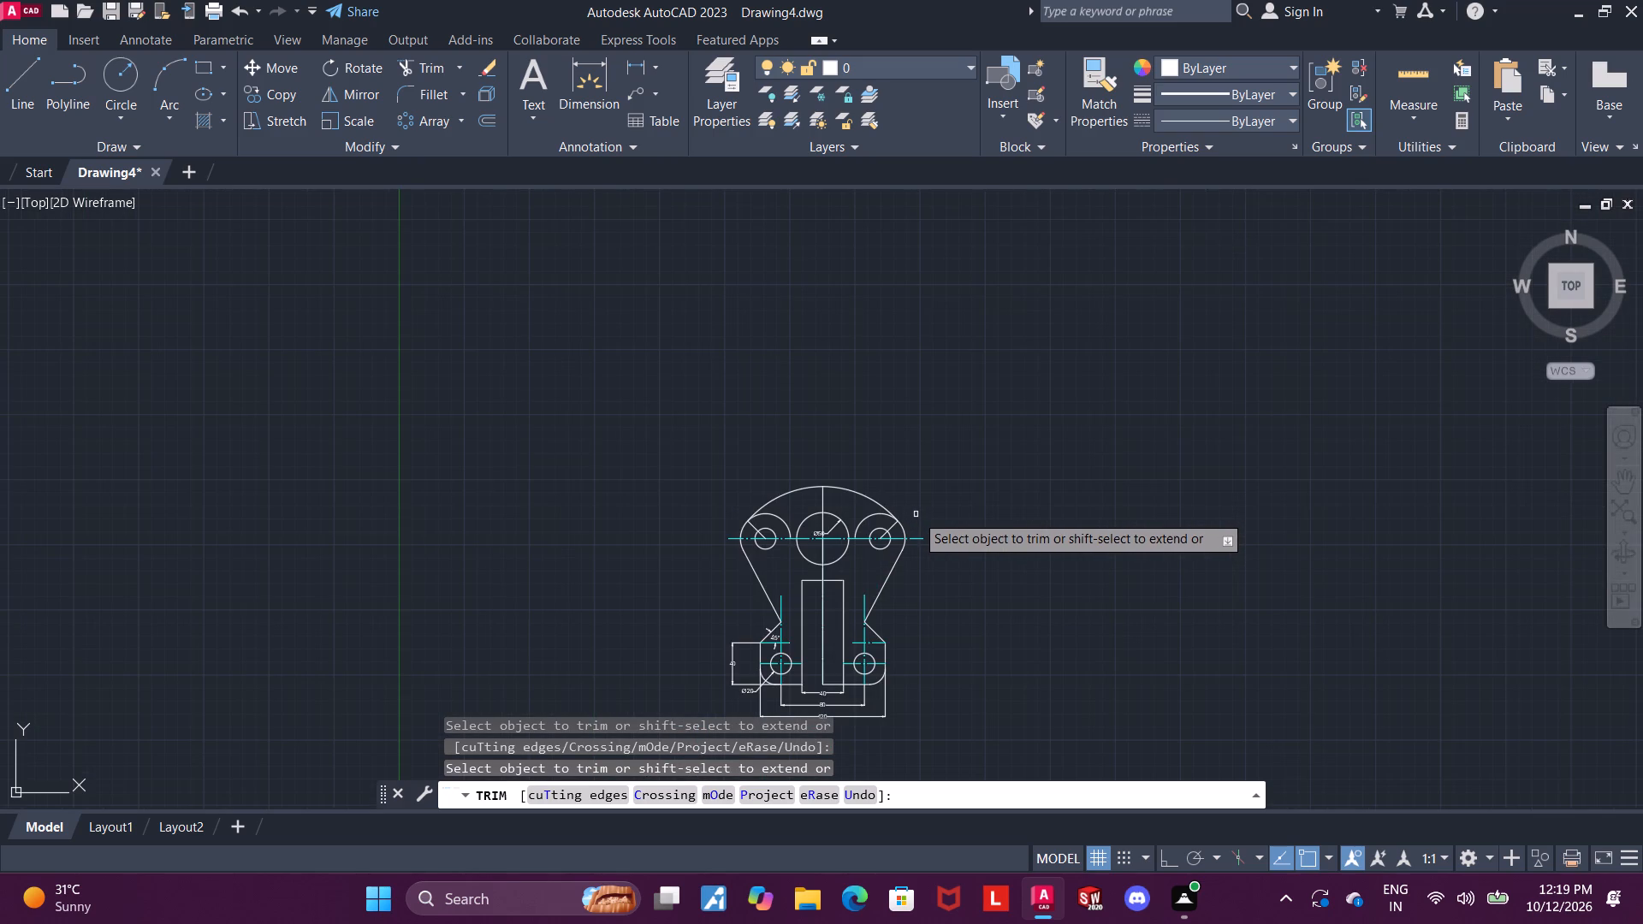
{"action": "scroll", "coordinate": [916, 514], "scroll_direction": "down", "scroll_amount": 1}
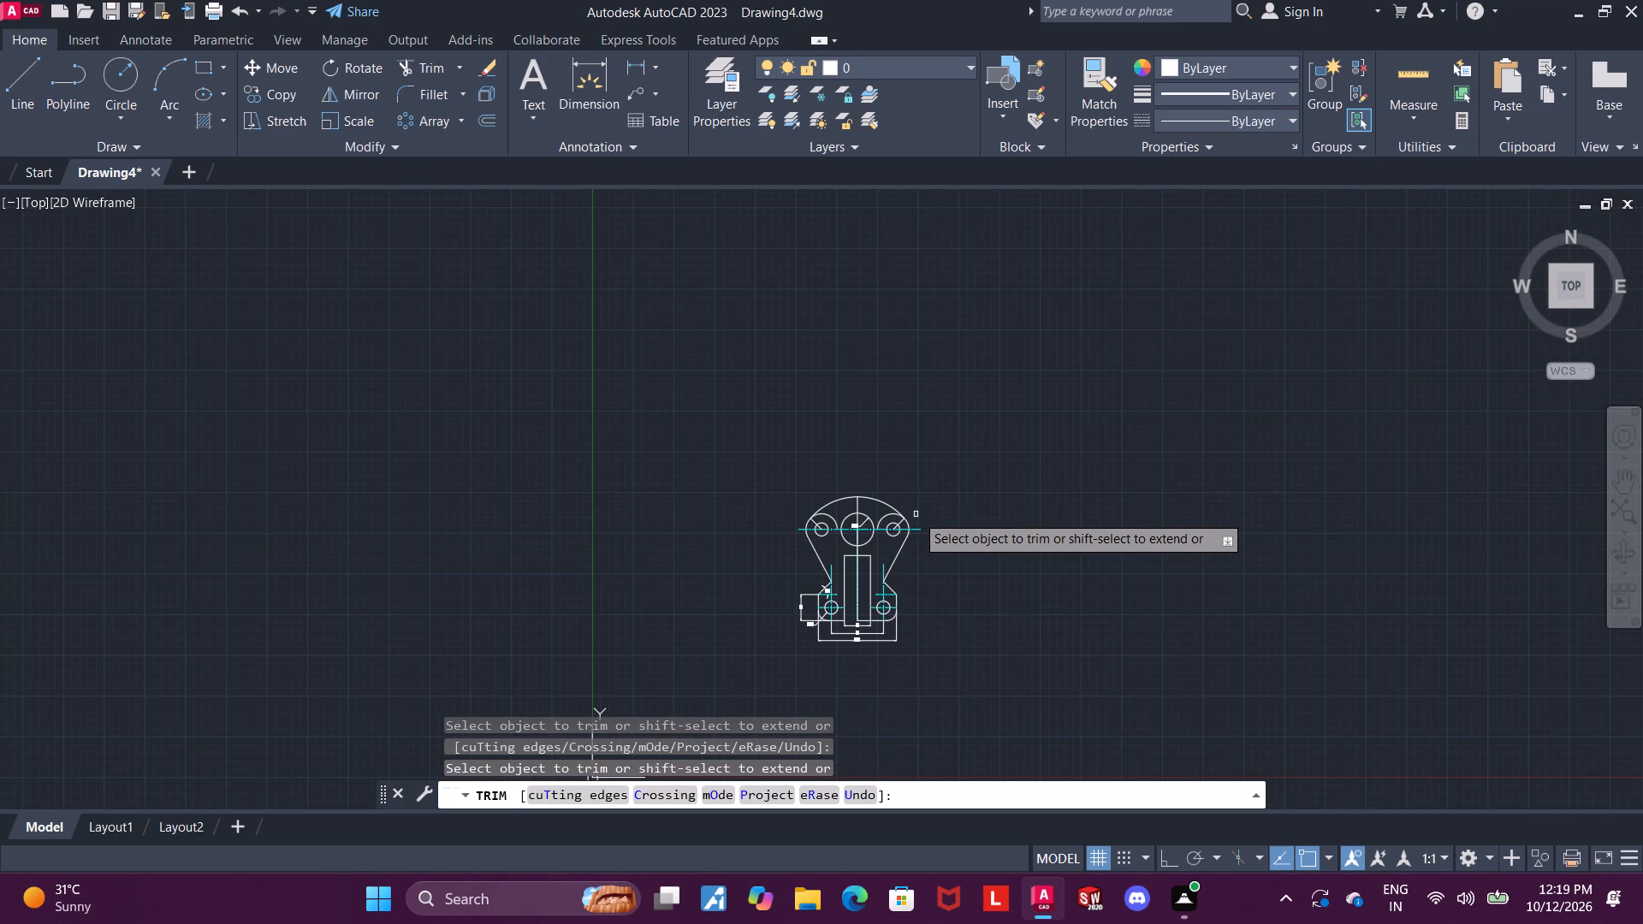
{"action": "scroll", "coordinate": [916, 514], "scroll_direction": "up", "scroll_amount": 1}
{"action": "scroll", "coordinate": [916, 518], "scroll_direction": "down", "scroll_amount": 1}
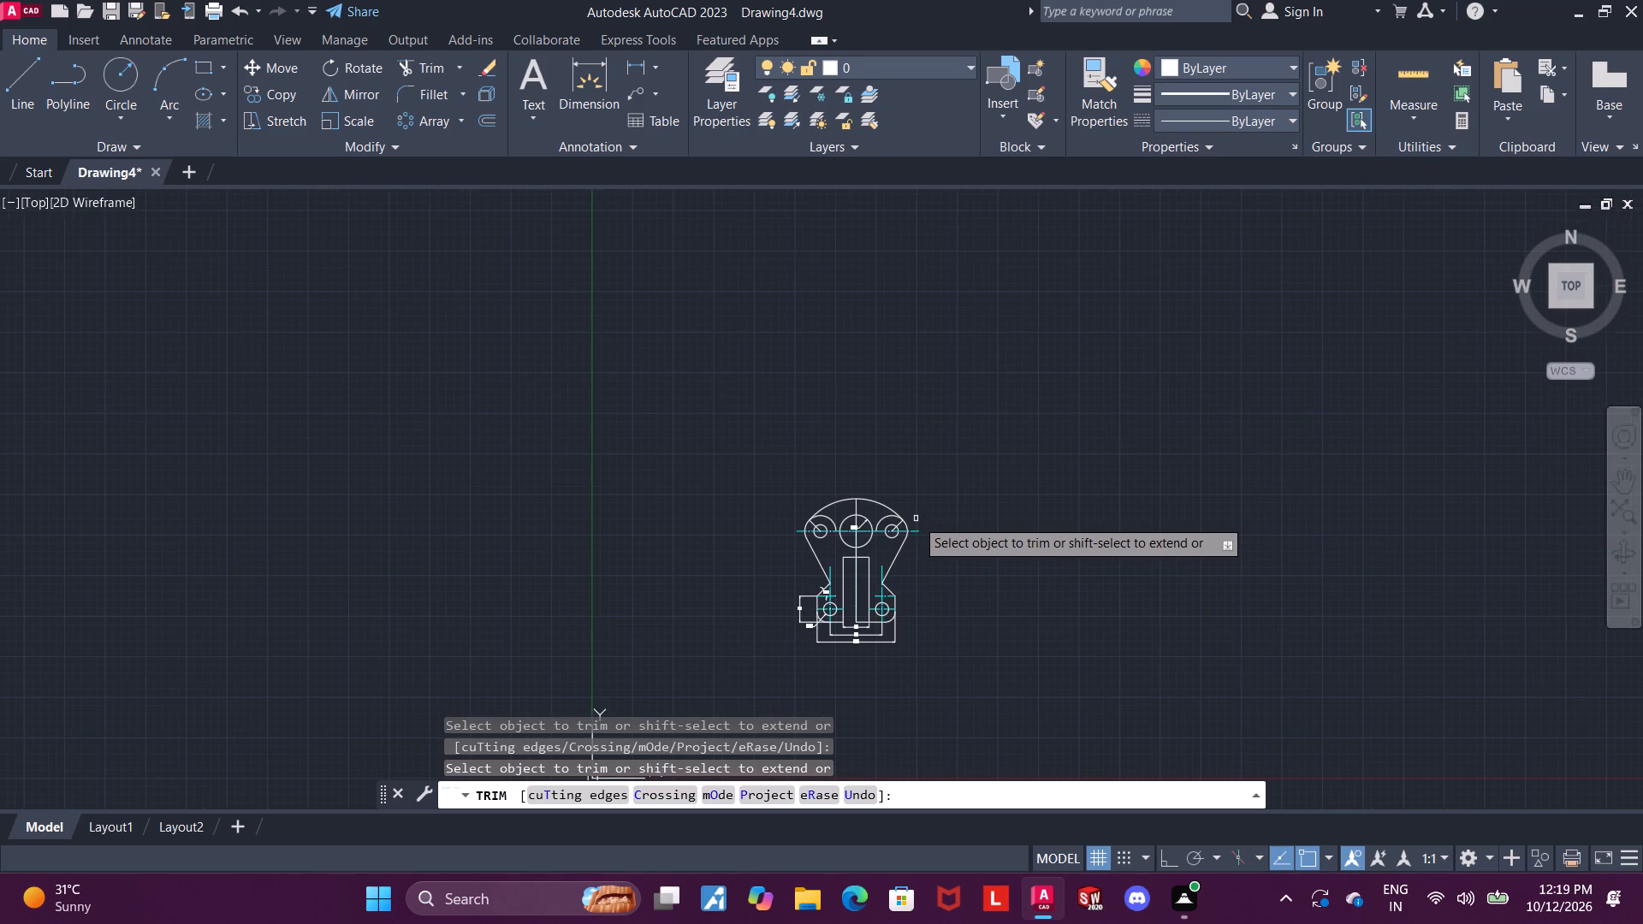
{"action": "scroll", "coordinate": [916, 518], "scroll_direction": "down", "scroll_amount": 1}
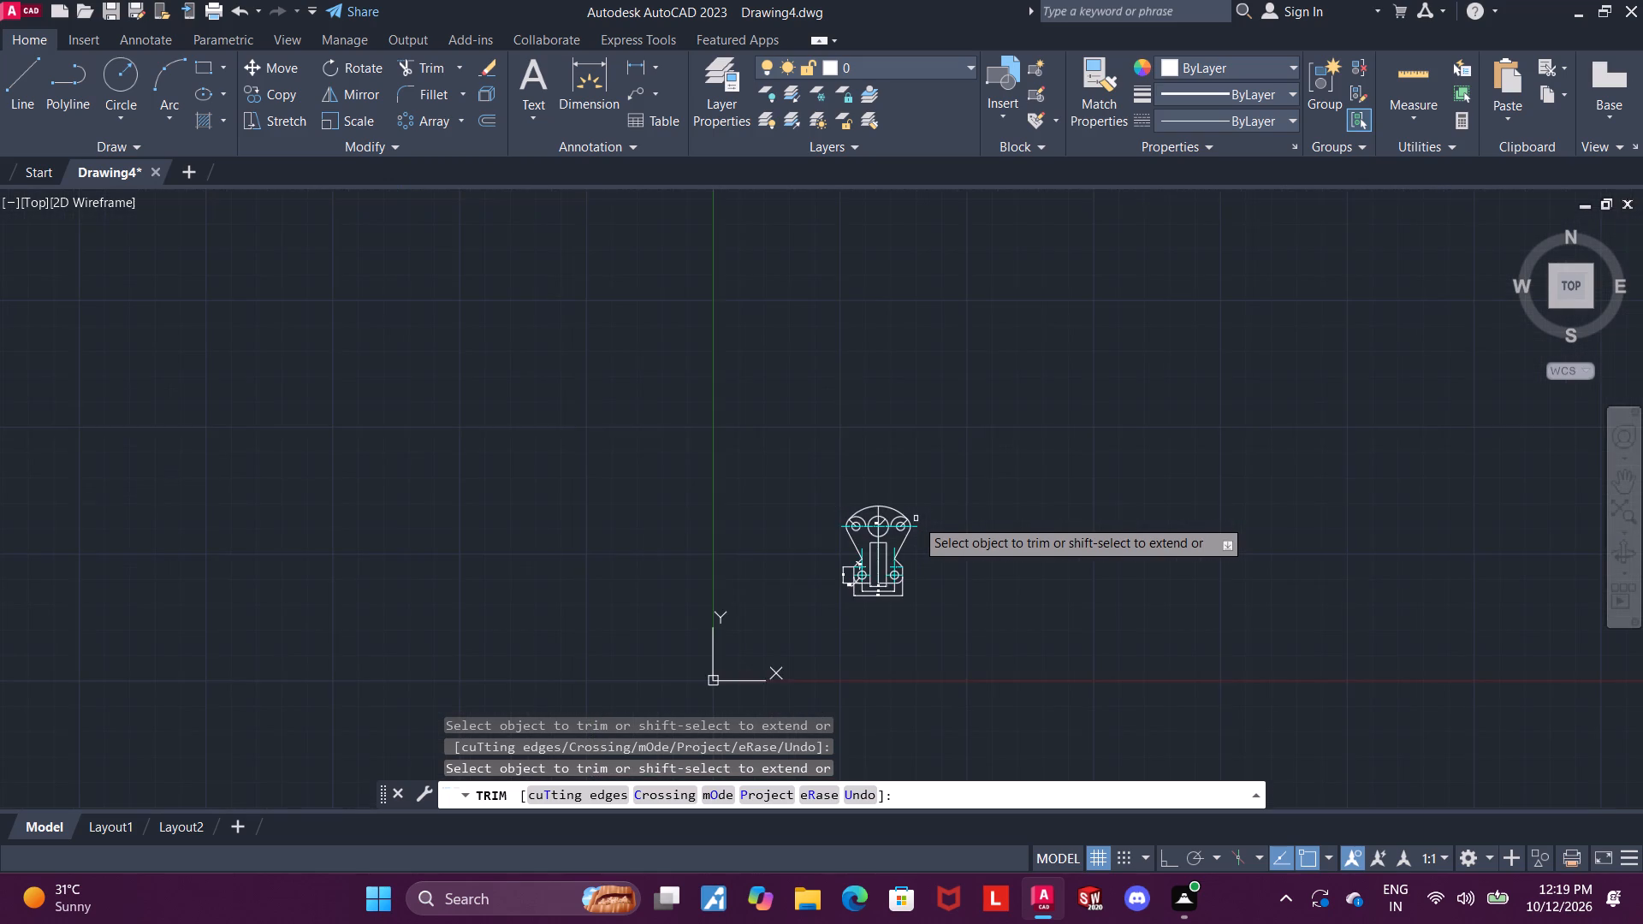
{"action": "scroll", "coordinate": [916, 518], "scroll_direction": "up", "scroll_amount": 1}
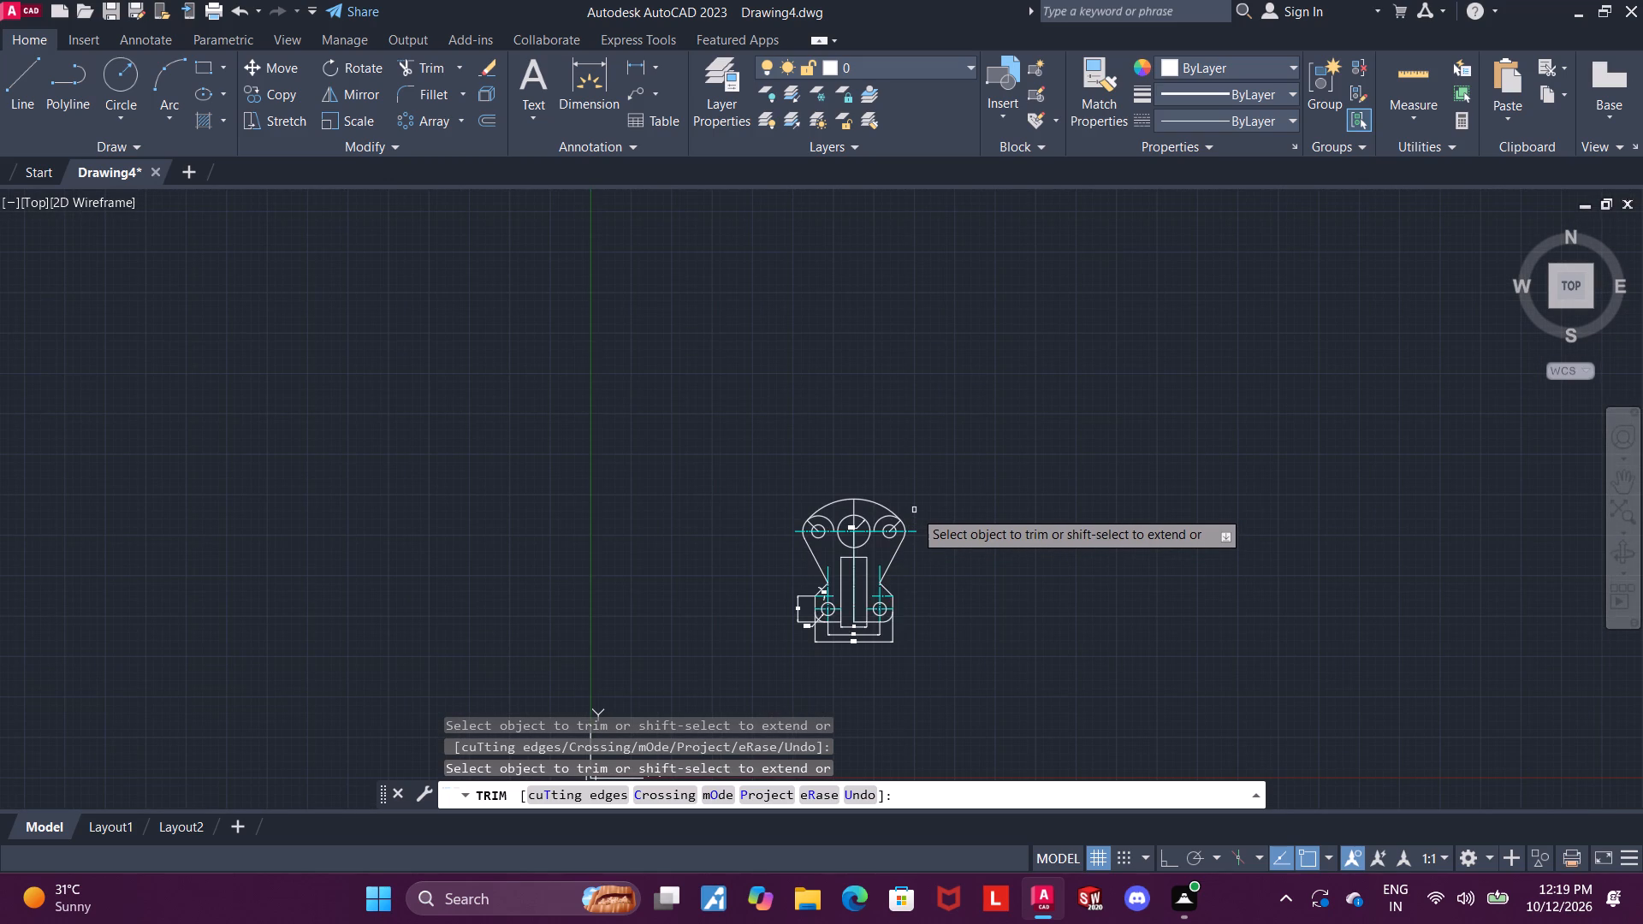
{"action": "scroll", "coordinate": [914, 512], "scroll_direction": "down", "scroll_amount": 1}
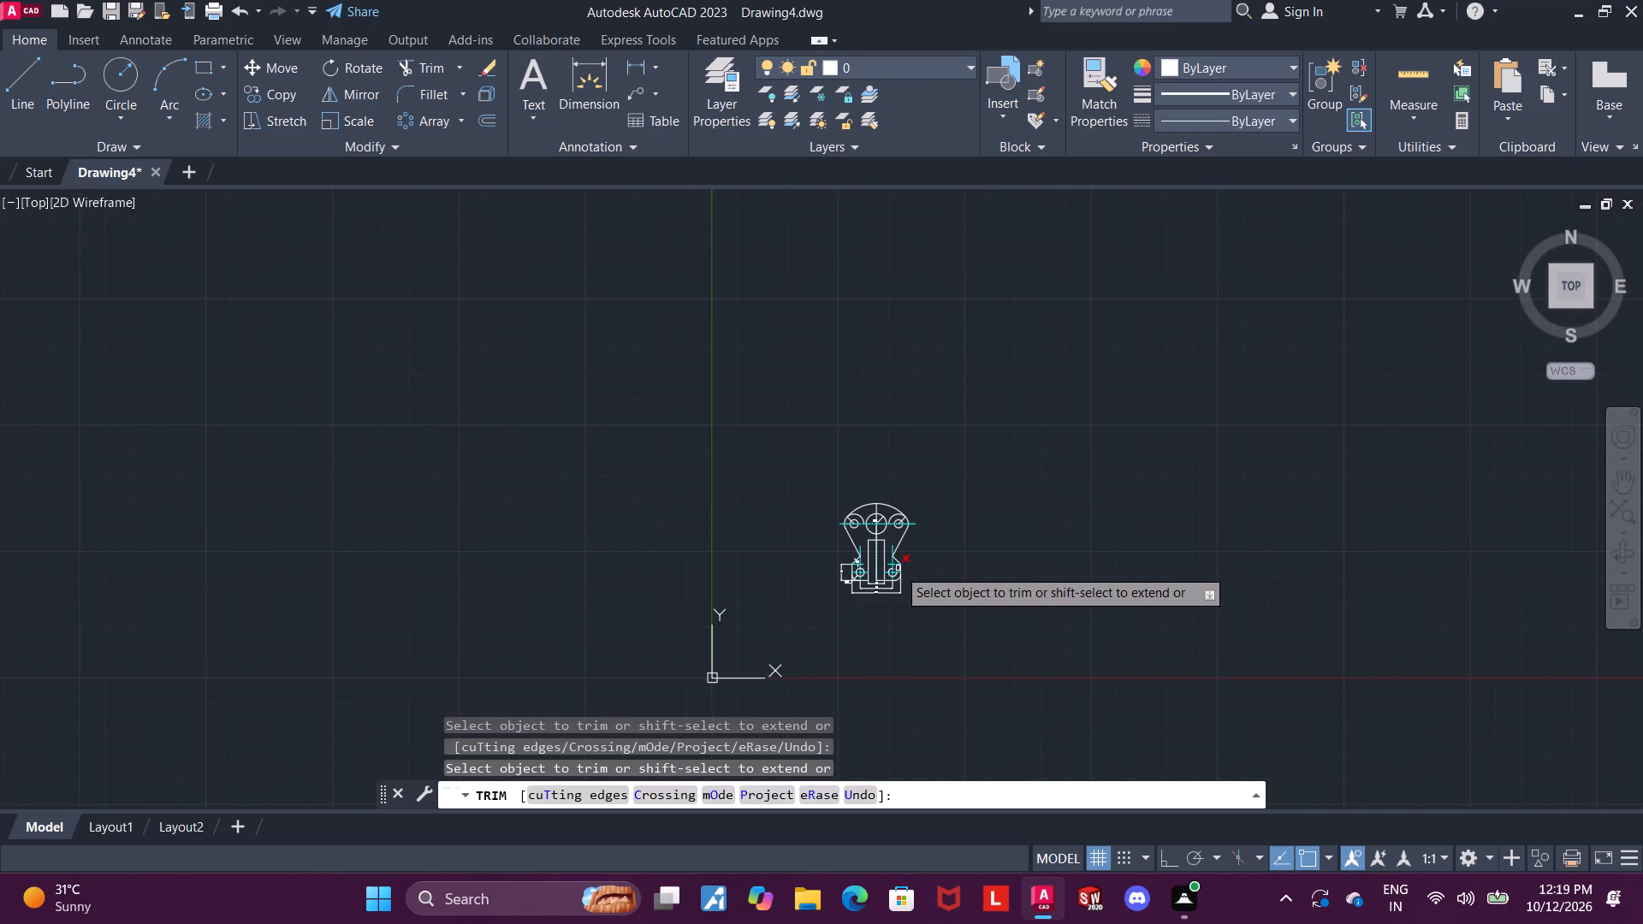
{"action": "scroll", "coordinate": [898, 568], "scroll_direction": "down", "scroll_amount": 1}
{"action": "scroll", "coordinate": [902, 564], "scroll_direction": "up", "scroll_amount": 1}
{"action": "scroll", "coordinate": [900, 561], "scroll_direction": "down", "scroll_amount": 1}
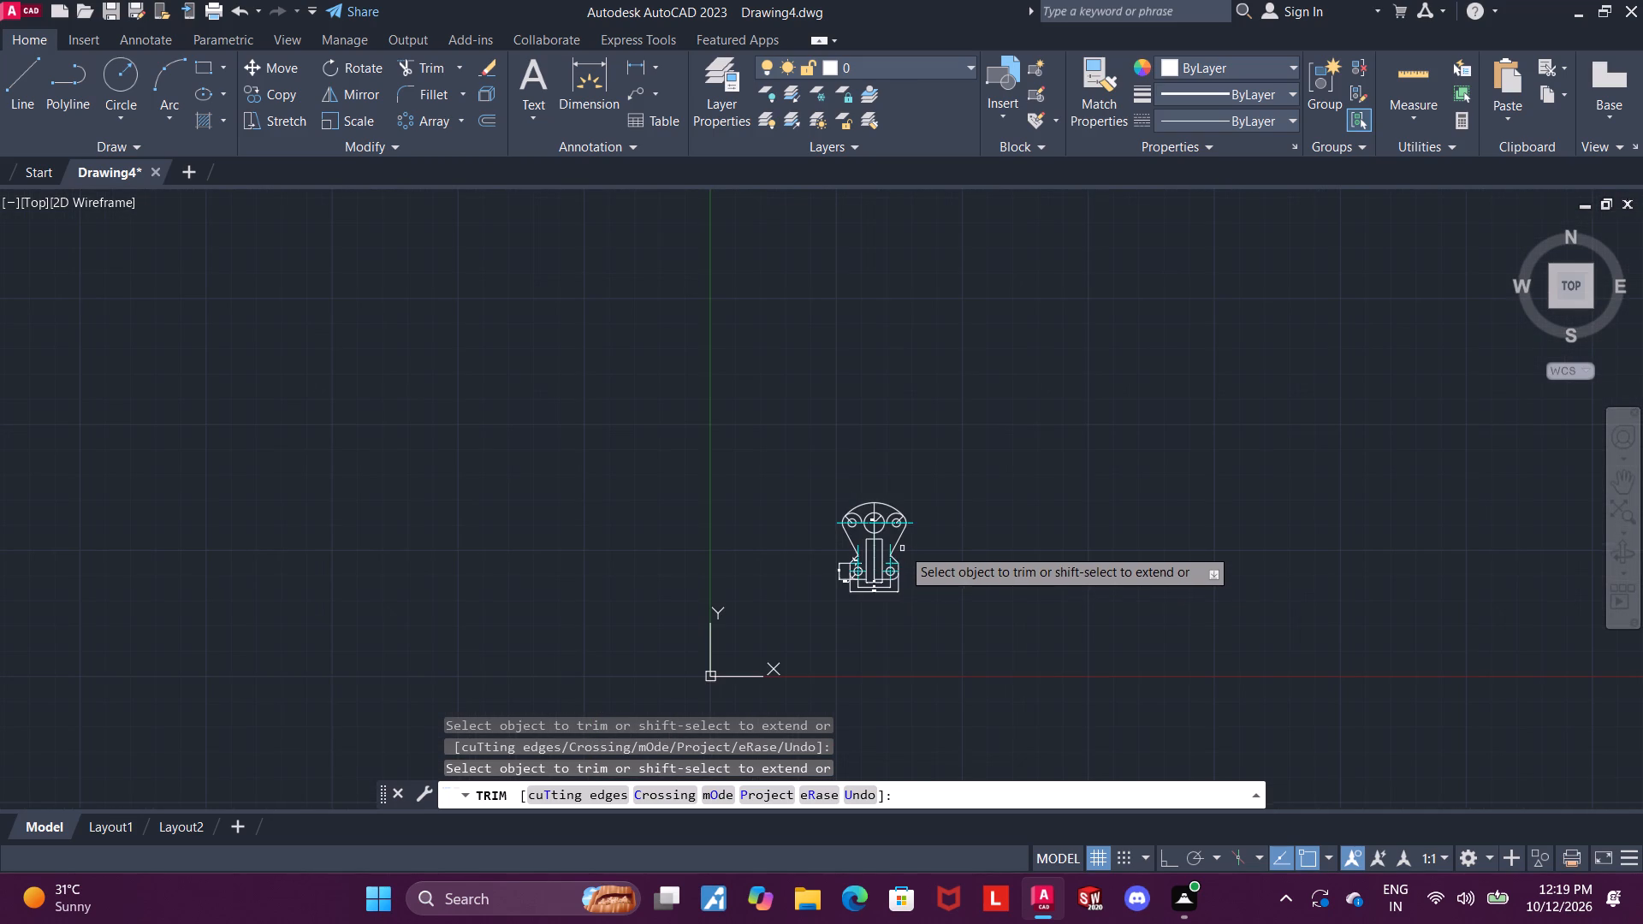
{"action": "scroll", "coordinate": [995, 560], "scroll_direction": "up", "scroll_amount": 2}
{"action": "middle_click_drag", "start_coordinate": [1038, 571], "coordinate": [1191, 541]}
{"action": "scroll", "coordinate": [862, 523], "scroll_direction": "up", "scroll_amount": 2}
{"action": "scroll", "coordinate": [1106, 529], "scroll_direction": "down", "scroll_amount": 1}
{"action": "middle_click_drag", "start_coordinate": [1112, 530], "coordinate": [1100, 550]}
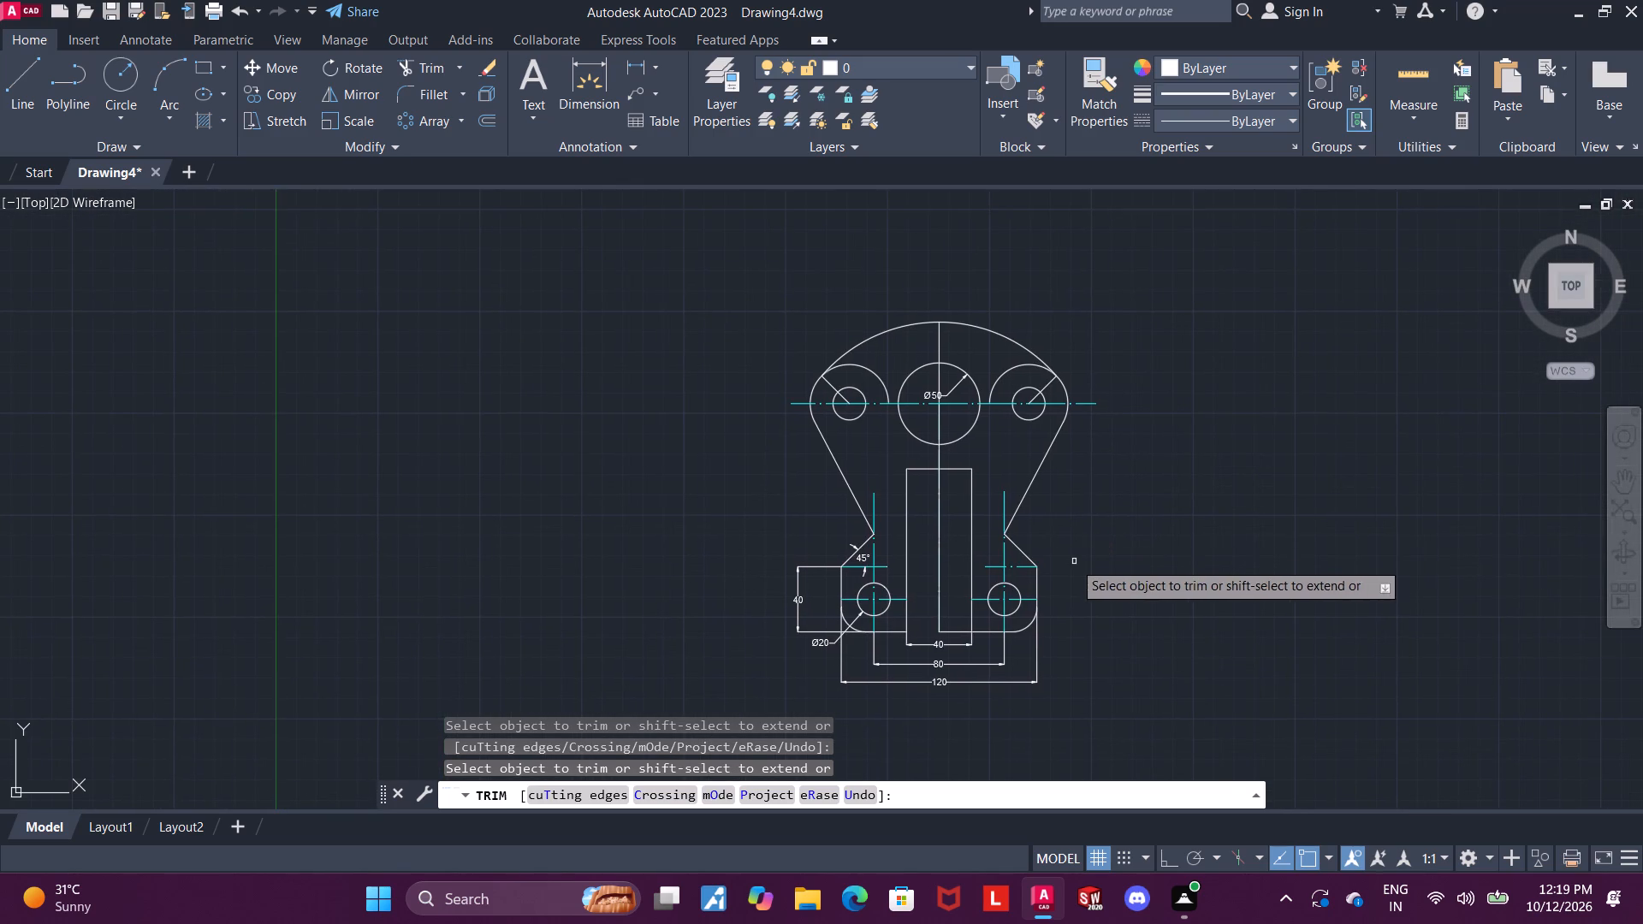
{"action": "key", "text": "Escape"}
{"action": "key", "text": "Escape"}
Trim away the remaining diagonal lines at both upper holes and the inner portions of both outer arcs beneath the top arc.
{"action": "left_click", "coordinate": [428, 62]}
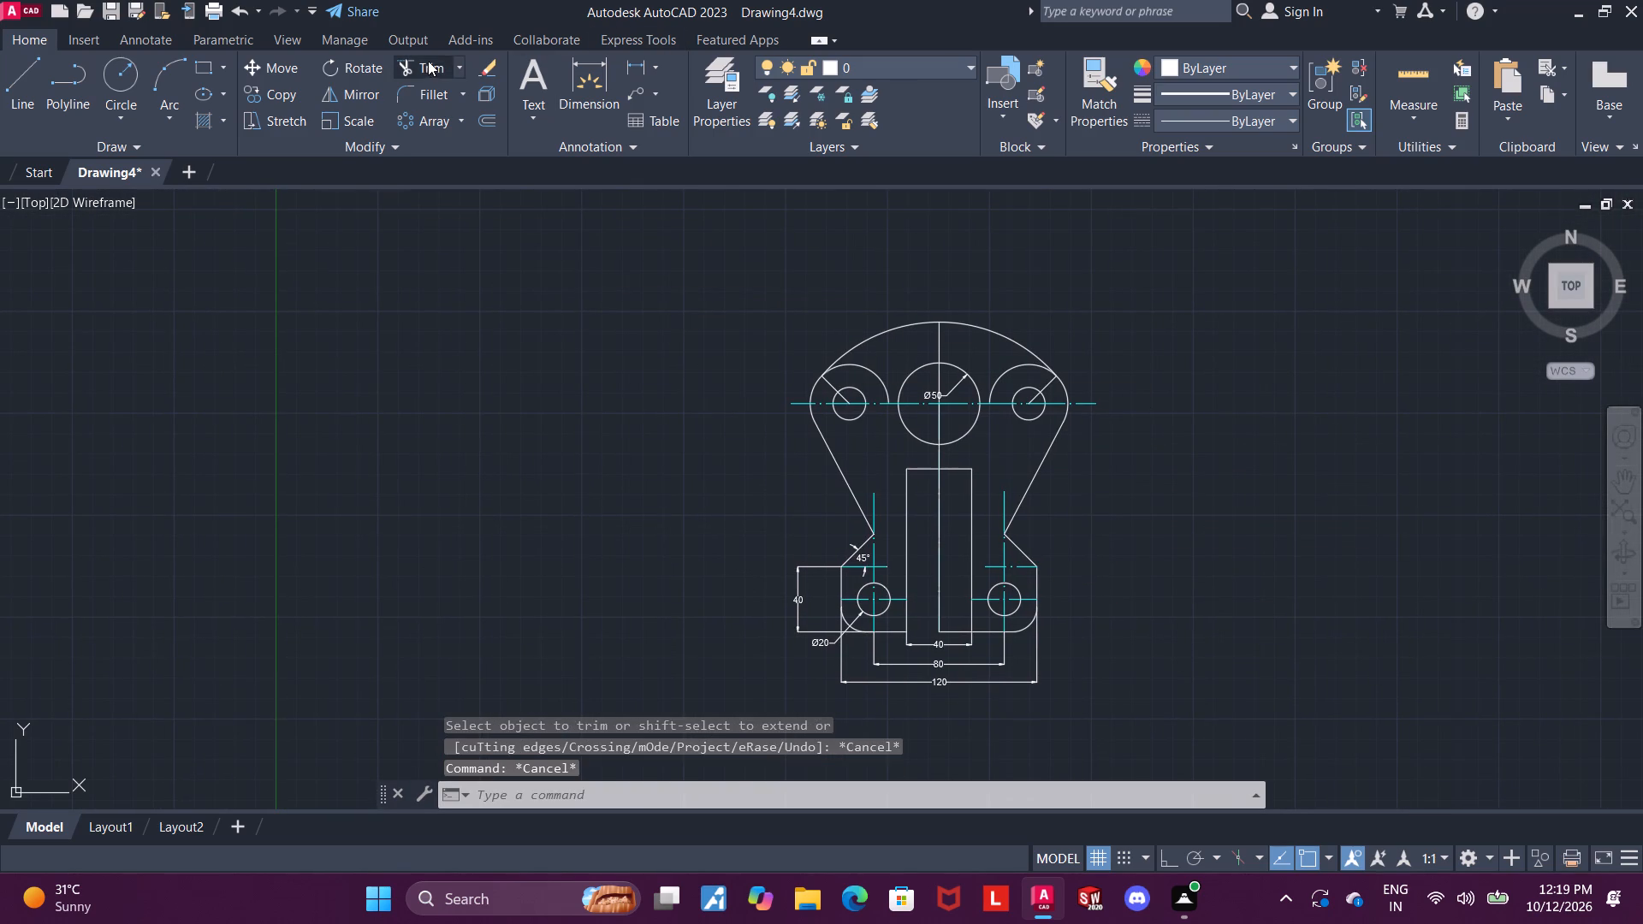
{"action": "scroll", "coordinate": [957, 392], "scroll_direction": "up", "scroll_amount": 1}
{"action": "left_click", "coordinate": [1101, 381]}
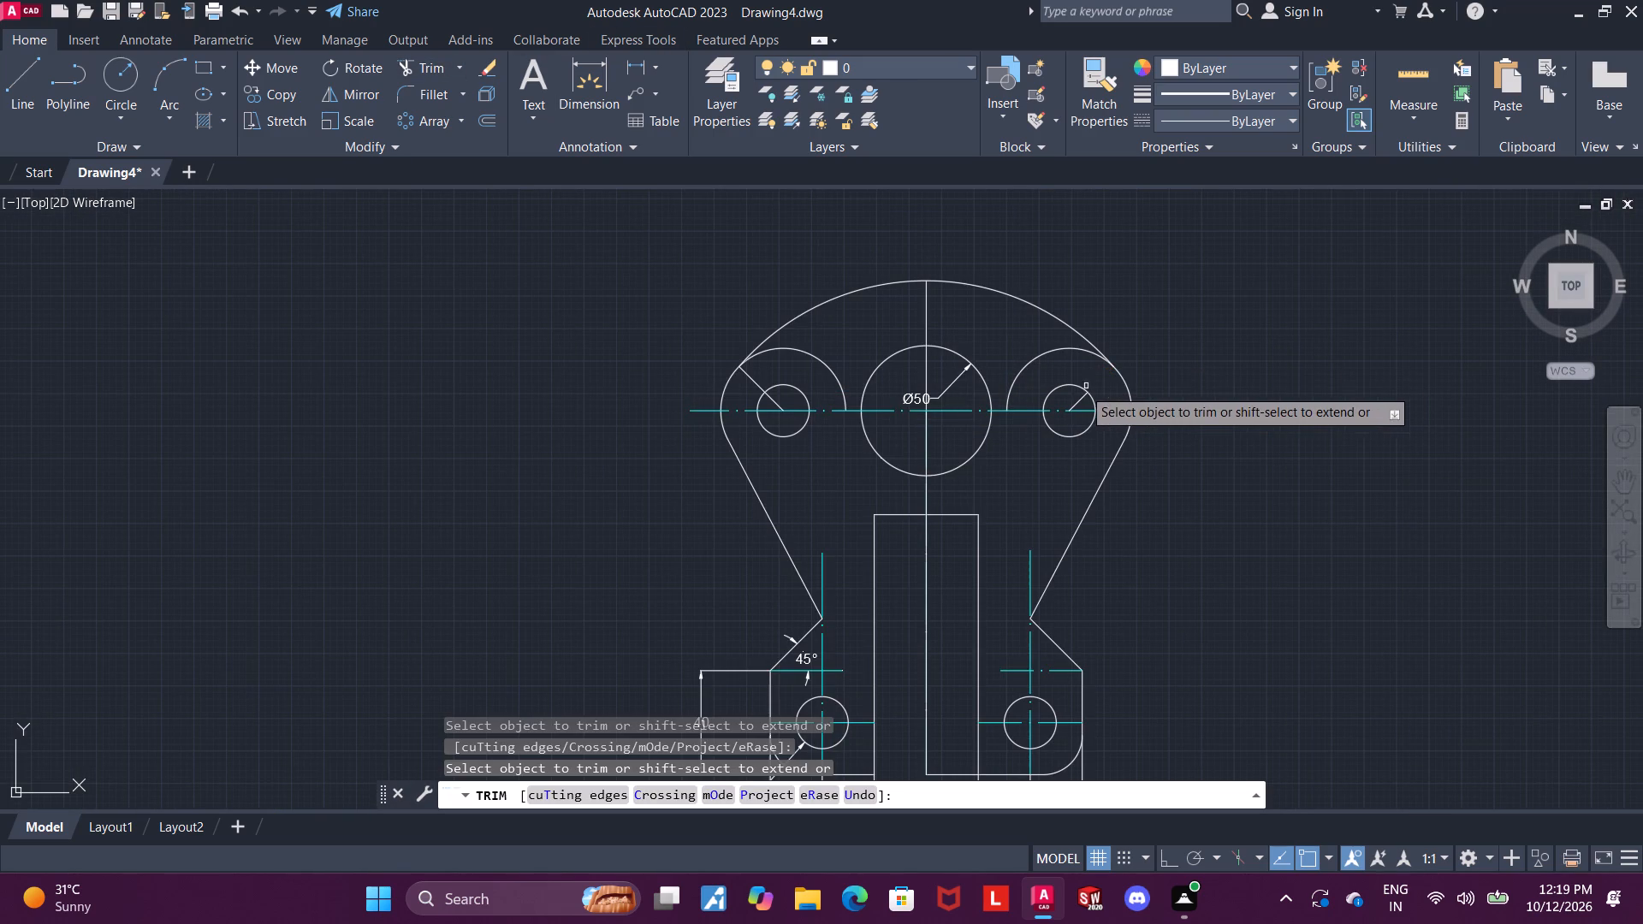
{"action": "left_click", "coordinate": [1079, 404]}
{"action": "left_click", "coordinate": [780, 404]}
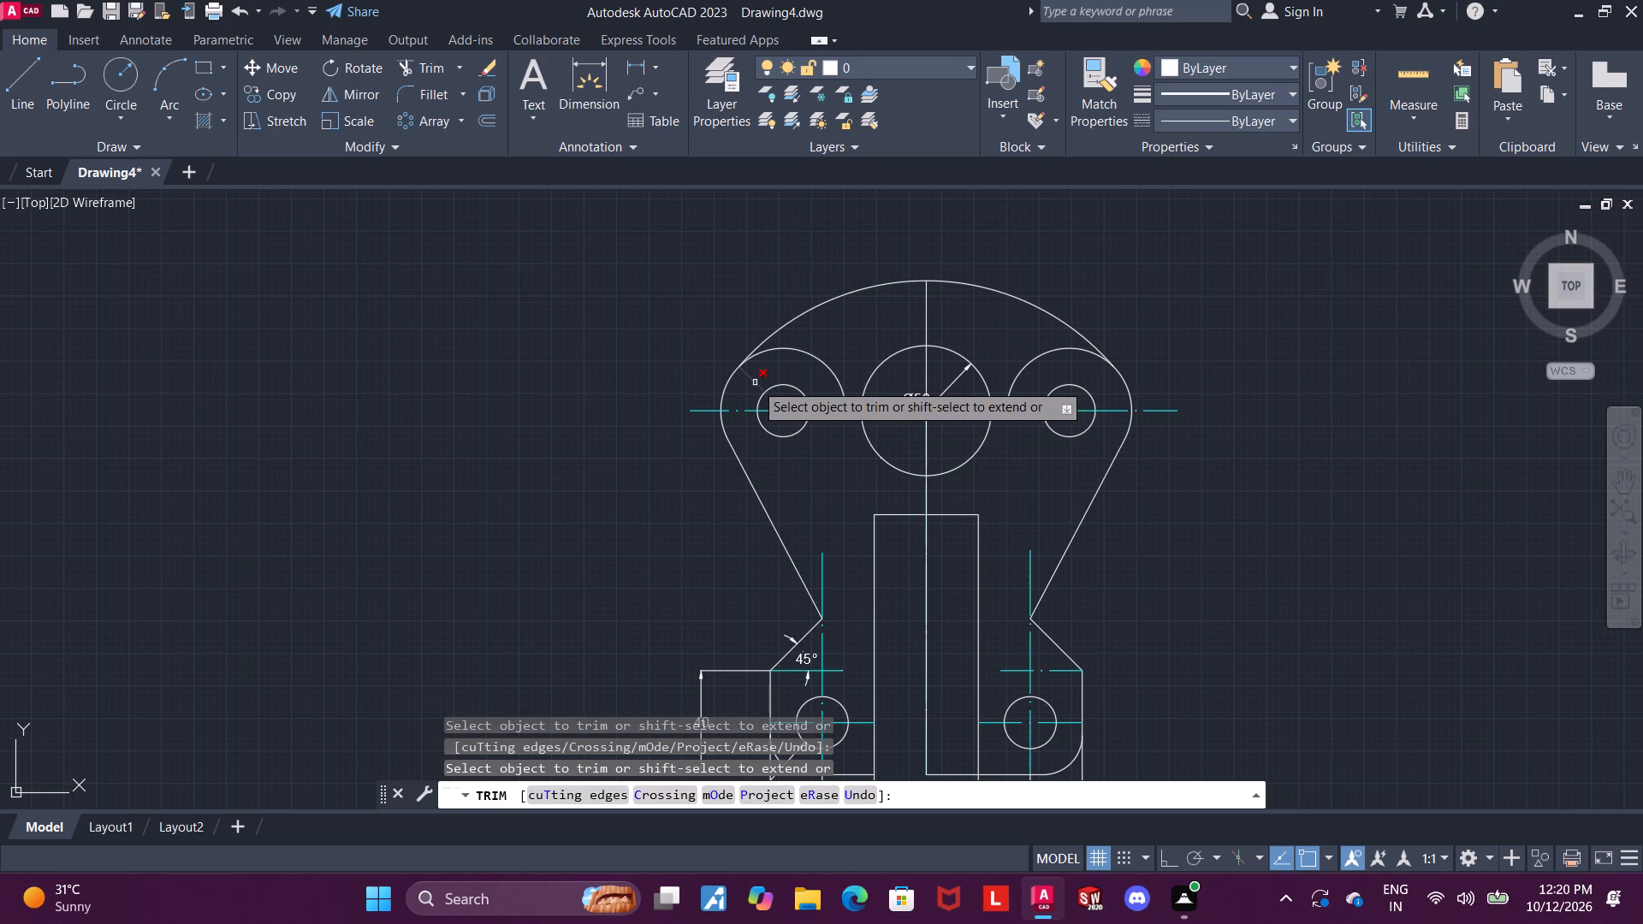
{"action": "left_click", "coordinate": [755, 382]}
{"action": "left_click", "coordinate": [818, 361]}
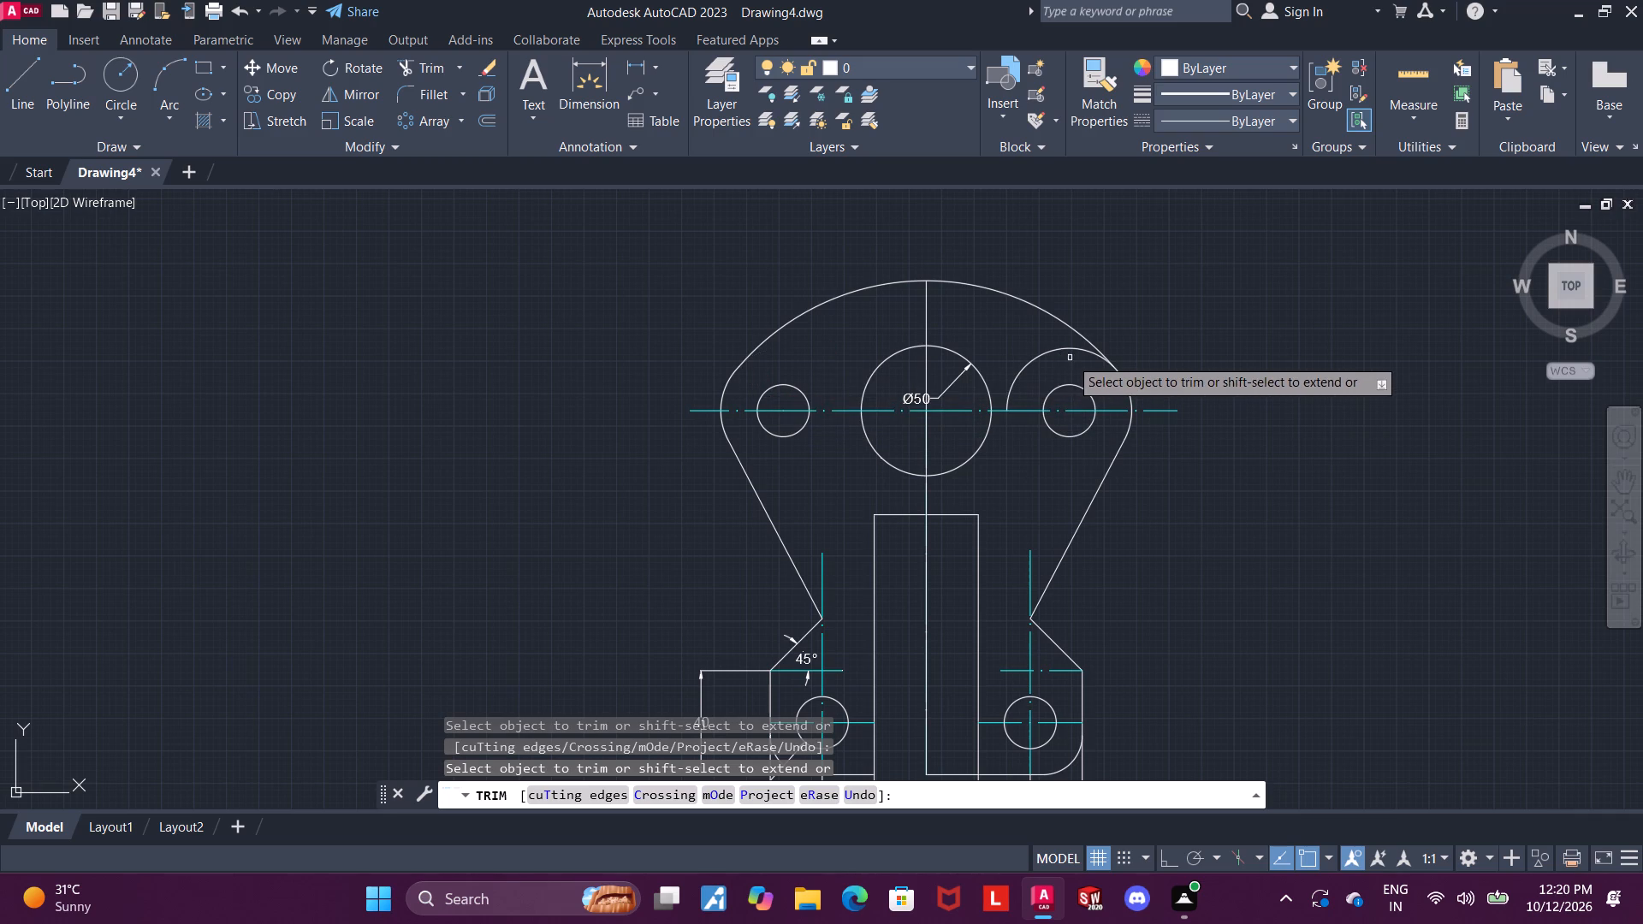
{"action": "left_click", "coordinate": [1063, 352]}
{"action": "left_click", "coordinate": [1059, 345]}
{"action": "key", "text": "Escape"}
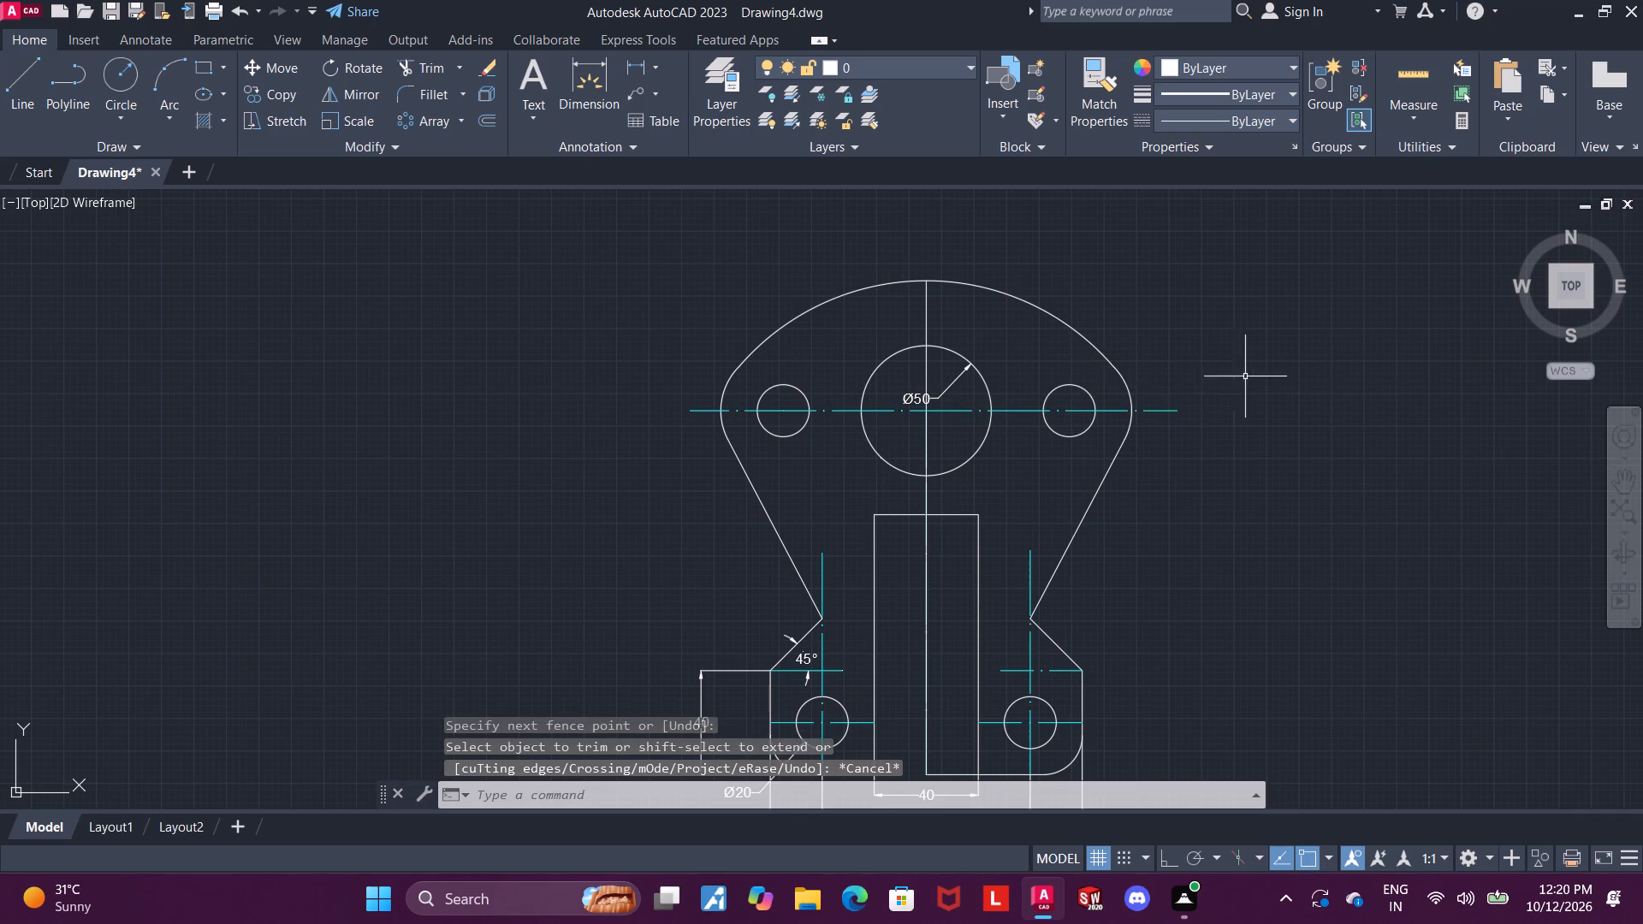
Fillet the central slot's upper left corner with a radius of 10.
{"action": "scroll", "coordinate": [1145, 380], "scroll_direction": "up", "scroll_amount": 1}
{"action": "middle_click_drag", "start_coordinate": [1334, 419], "coordinate": [1350, 410]}
{"action": "scroll", "coordinate": [1219, 445], "scroll_direction": "down", "scroll_amount": 1}
{"action": "middle_click_drag", "start_coordinate": [1258, 425], "coordinate": [1288, 391]}
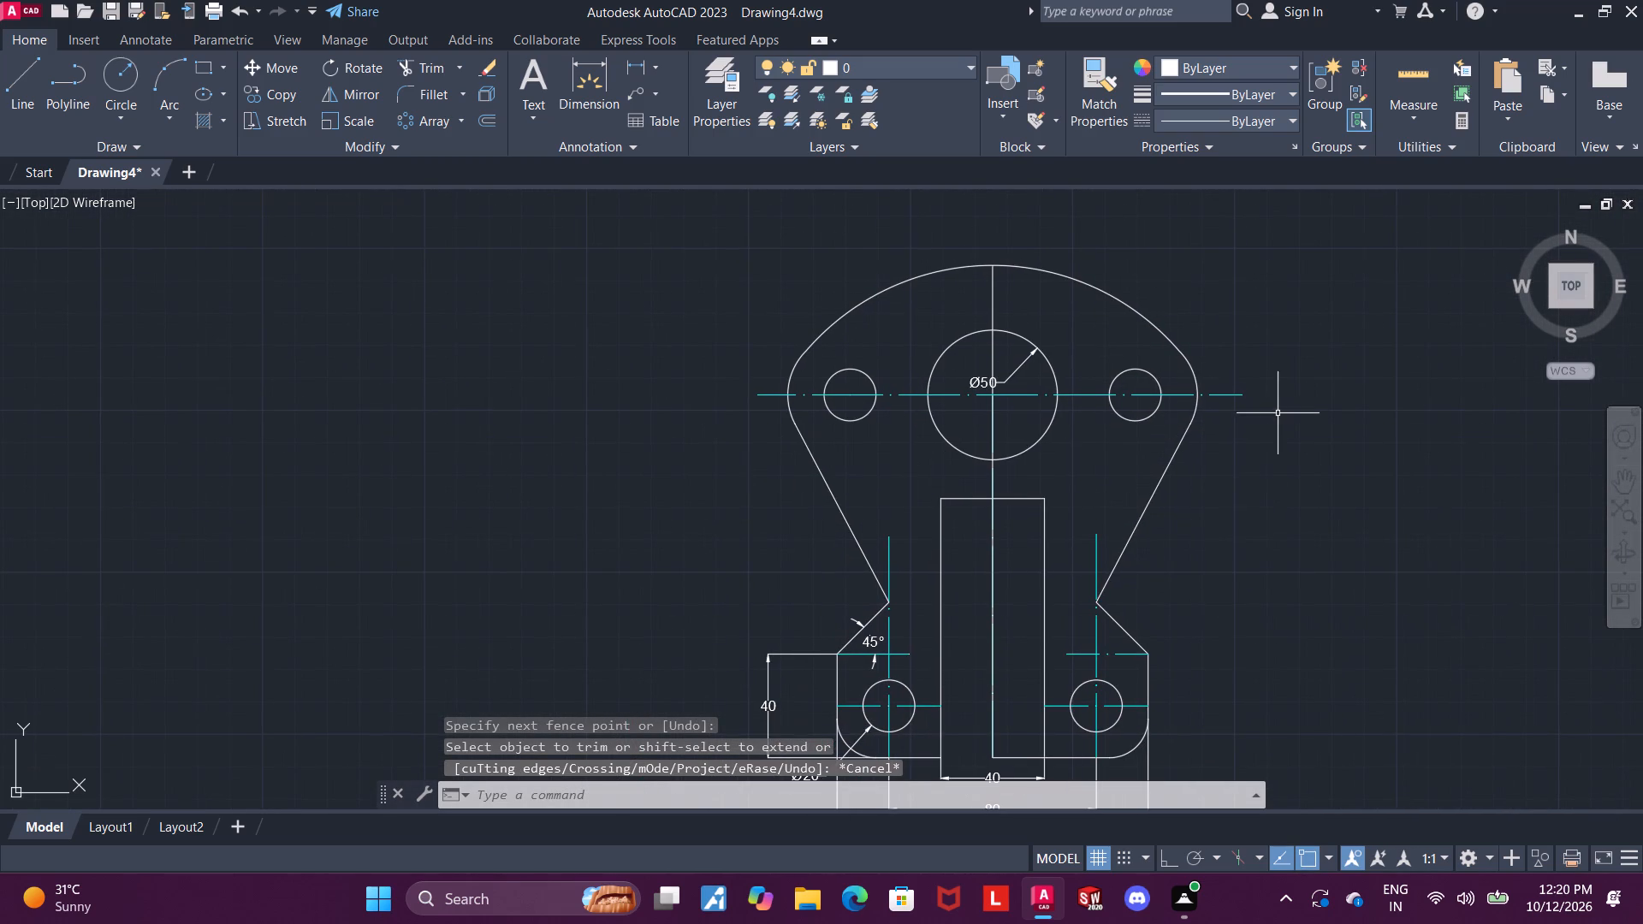
{"action": "middle_click_drag", "start_coordinate": [1241, 518], "coordinate": [1239, 487]}
{"action": "scroll", "coordinate": [1148, 544], "scroll_direction": "up", "scroll_amount": 1}
{"action": "key", "text": "Escape"}
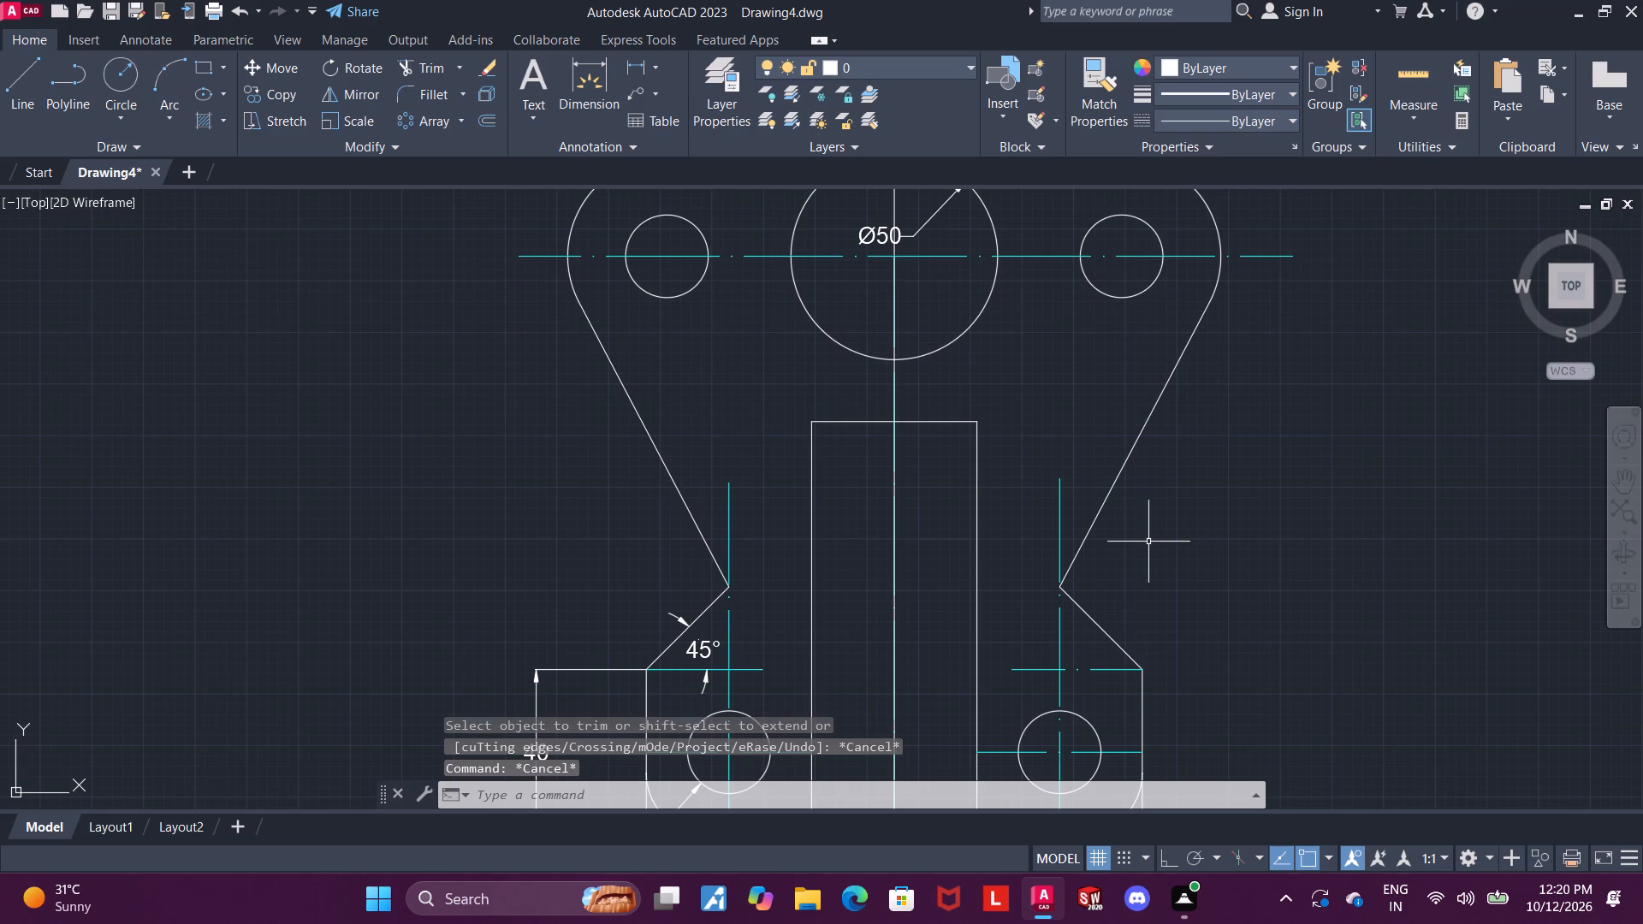
{"action": "key", "text": "f"}
{"action": "key", "text": "Return"}
{"action": "key", "text": "r"}
{"action": "key", "text": "Return"}
{"action": "type", "text": "10"}
{"action": "key", "text": "Return"}
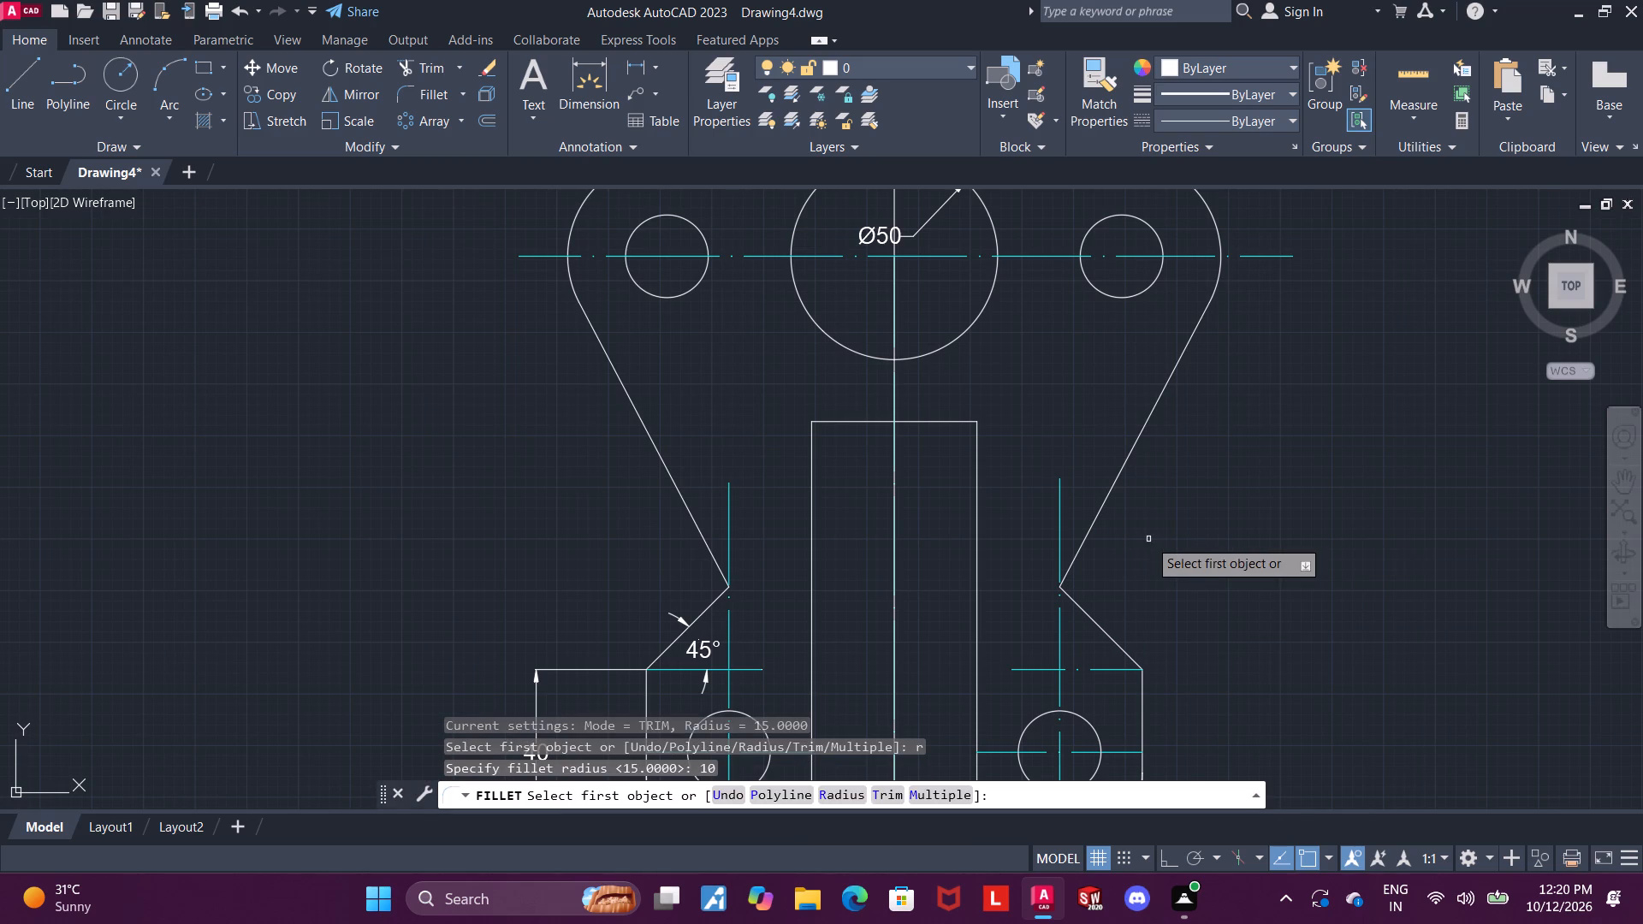
{"action": "left_click", "coordinate": [810, 438]}
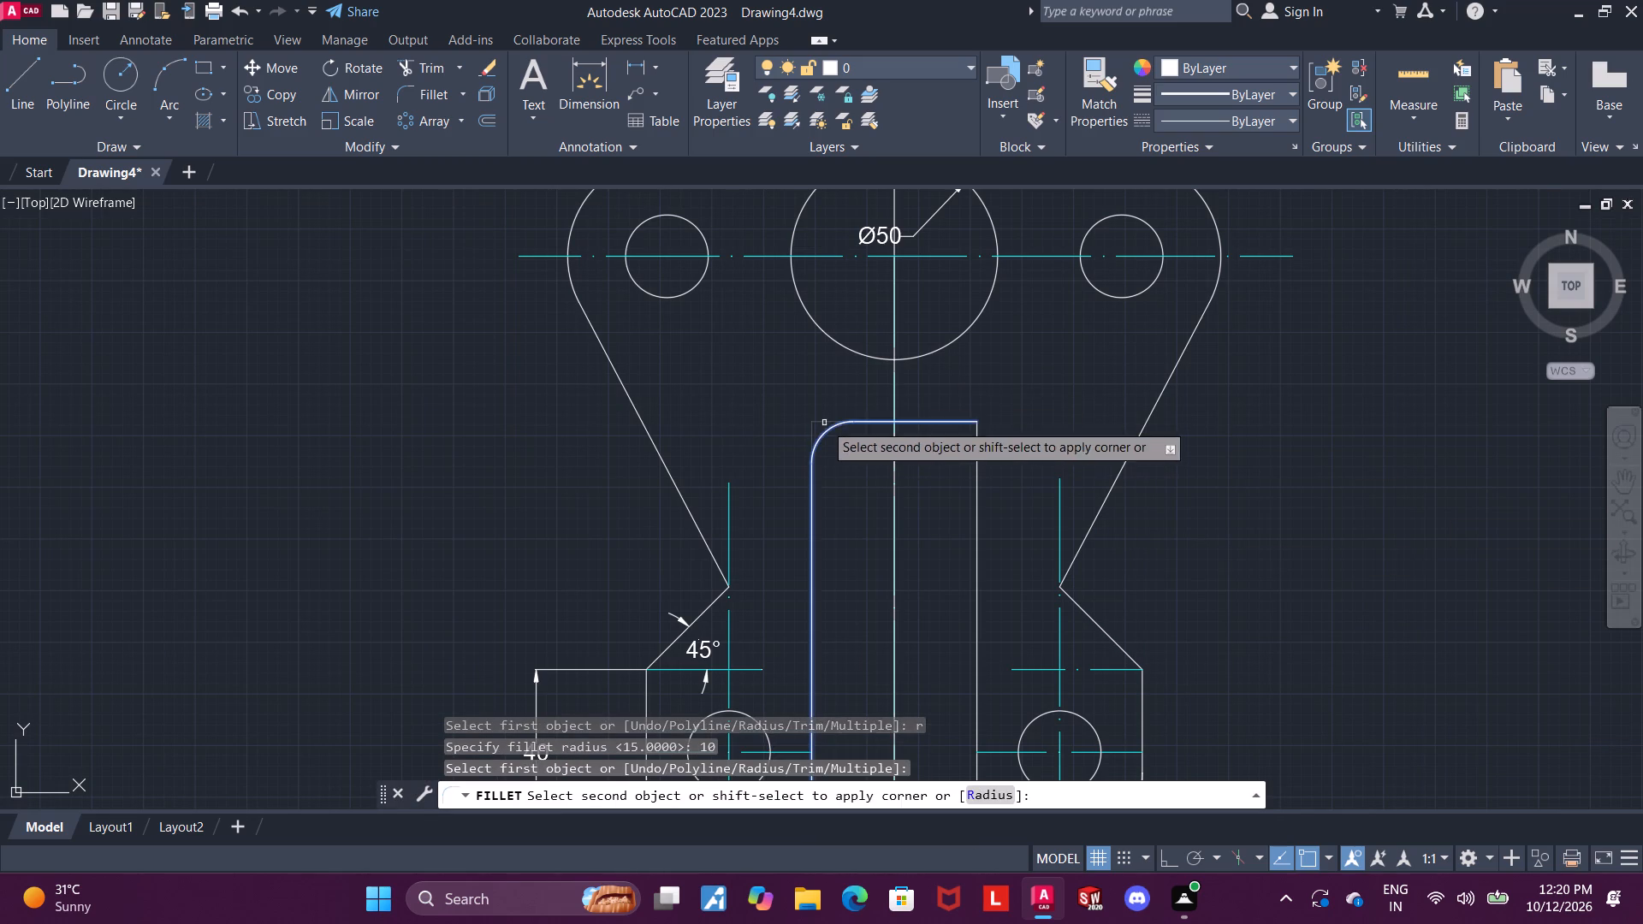
{"action": "left_click", "coordinate": [825, 421]}
{"action": "key", "text": "Escape"}
Fillet the central slot's upper right corner with a radius of 10.
{"action": "key", "text": "f"}
{"action": "key", "text": "Return"}
{"action": "key", "text": "r"}
{"action": "key", "text": "Return"}
{"action": "type", "text": "10"}
{"action": "key", "text": "Return"}
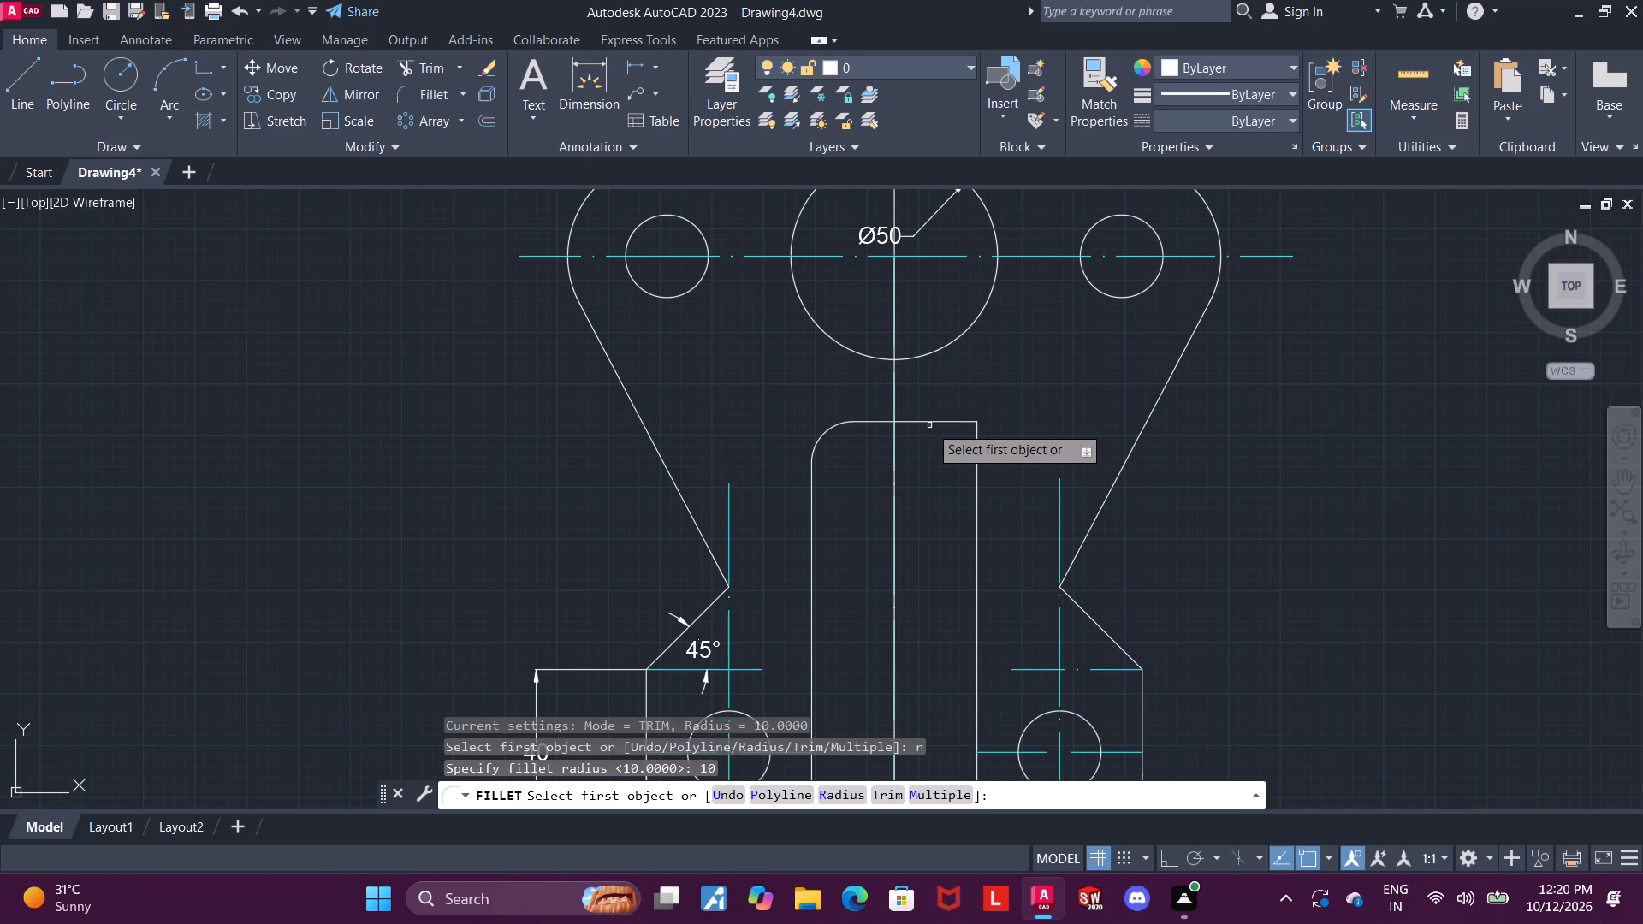
{"action": "left_click", "coordinate": [929, 425]}
{"action": "left_click", "coordinate": [934, 419]}
{"action": "double_click", "coordinate": [971, 441]}
{"action": "key", "text": "Escape"}
Delete the white vertical line overlying the cyan centre line through the slot and the Ø50 circle.
{"action": "scroll", "coordinate": [1098, 442], "scroll_direction": "down", "scroll_amount": 2}
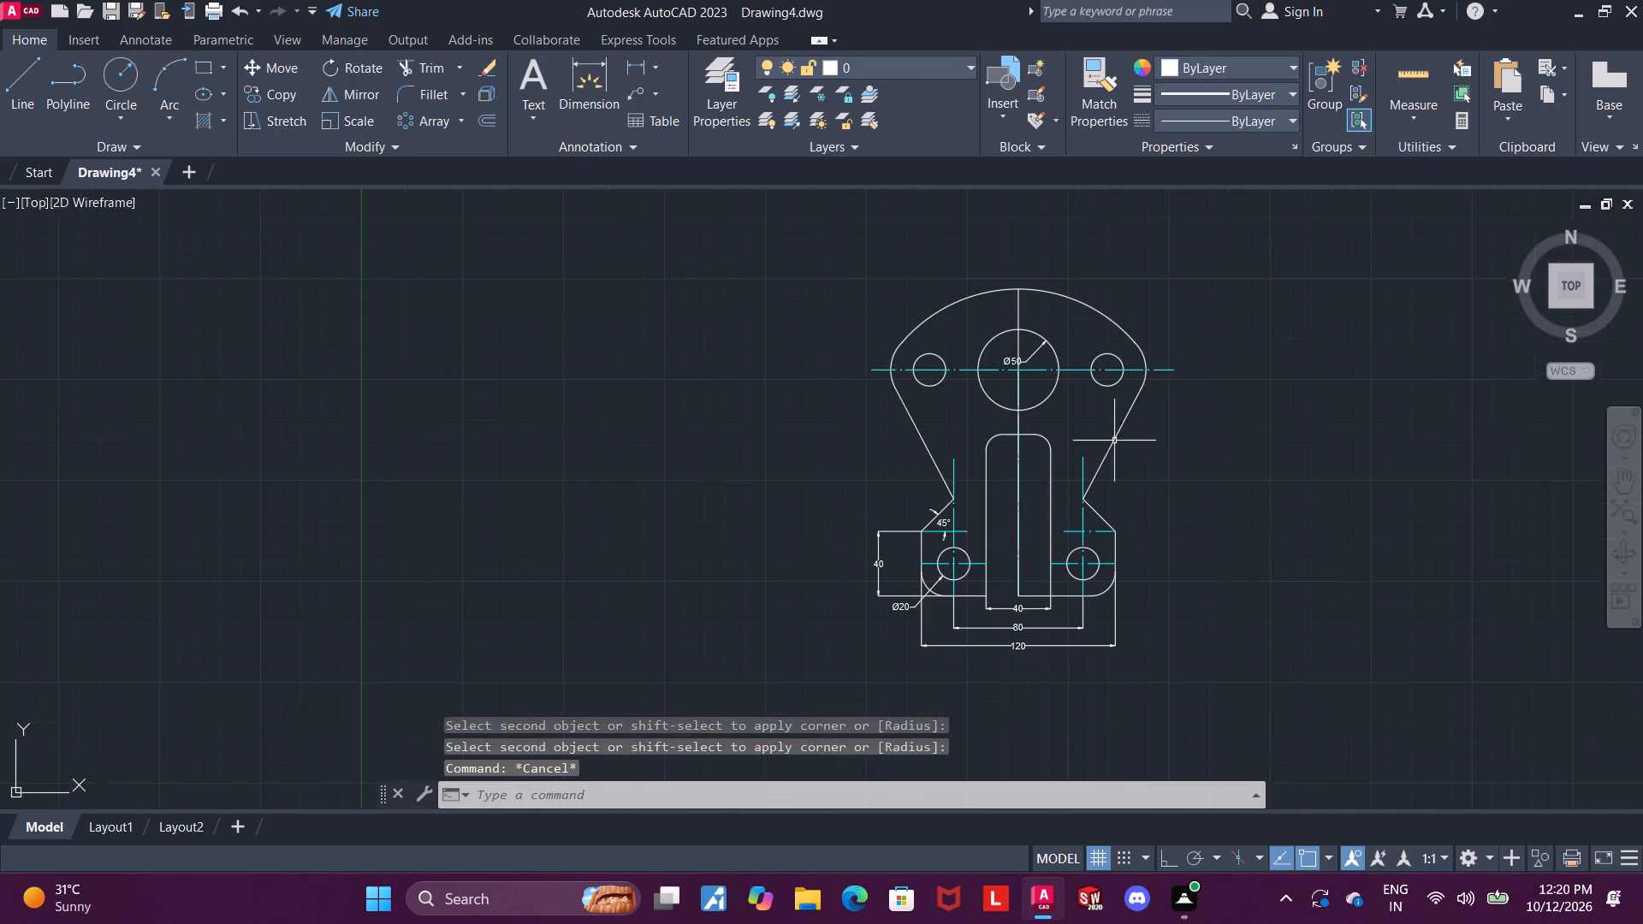
{"action": "middle_click_drag", "start_coordinate": [1179, 667], "coordinate": [1179, 653]}
{"action": "scroll", "coordinate": [1001, 590], "scroll_direction": "up", "scroll_amount": 1}
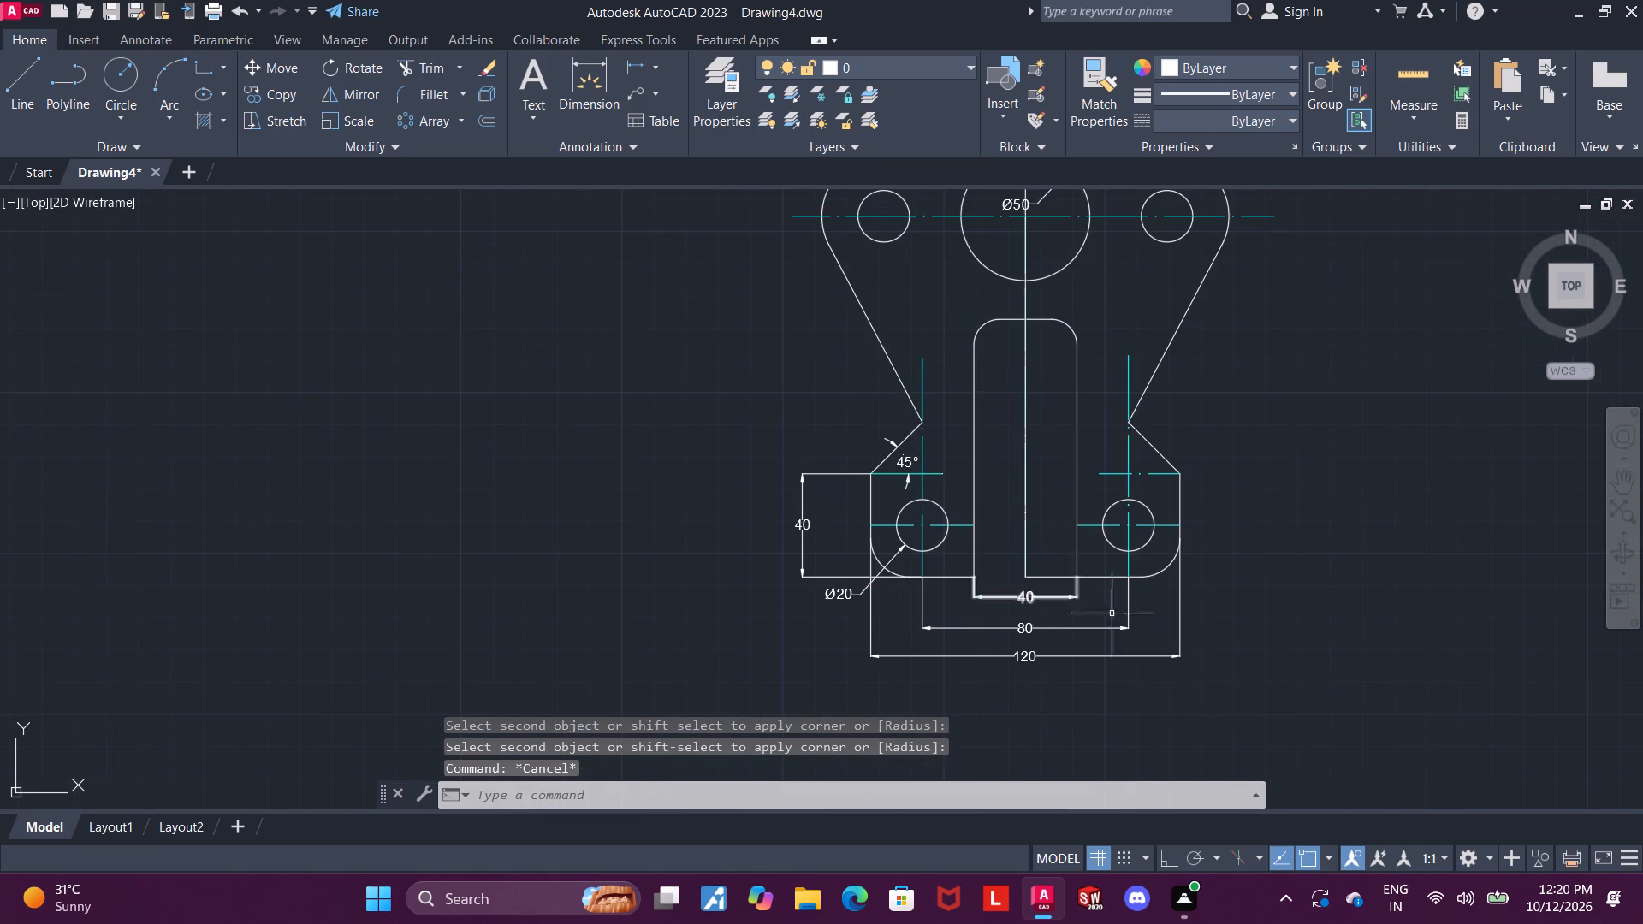
{"action": "key", "text": "Escape"}
{"action": "left_click", "coordinate": [1025, 419]}
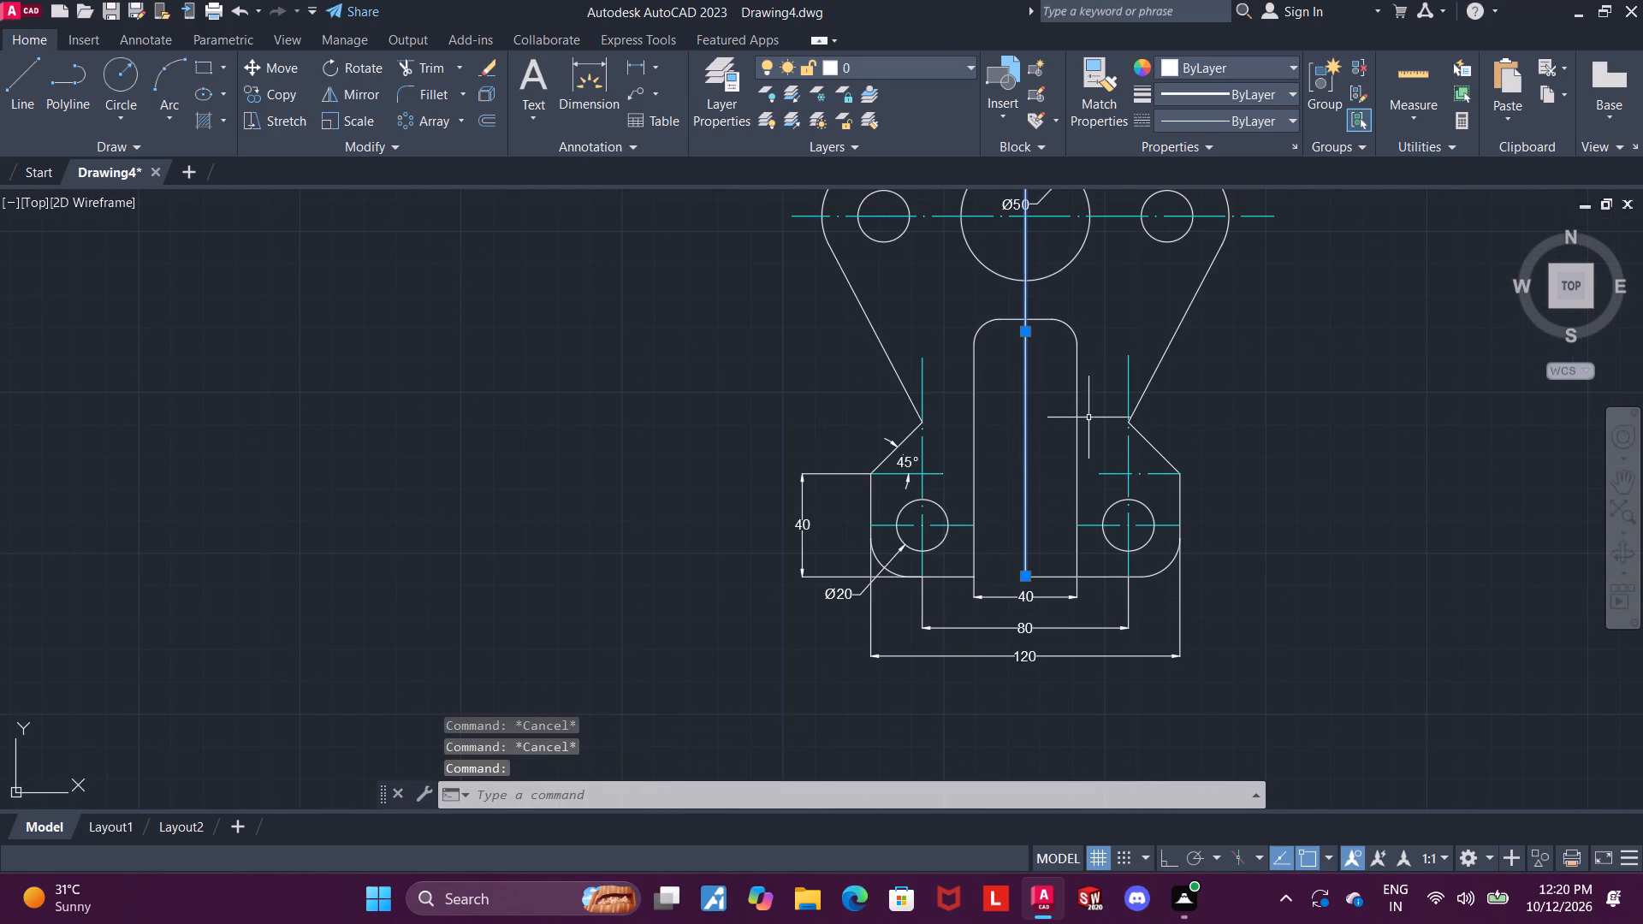
{"action": "key", "text": "Delete"}
With ortho on, draw a vertical line from the Ø50 circle's centre up to the top arc.
{"action": "middle_click_drag", "start_coordinate": [1272, 339], "coordinate": [1276, 466]}
{"action": "scroll", "coordinate": [1216, 427], "scroll_direction": "down", "scroll_amount": 1}
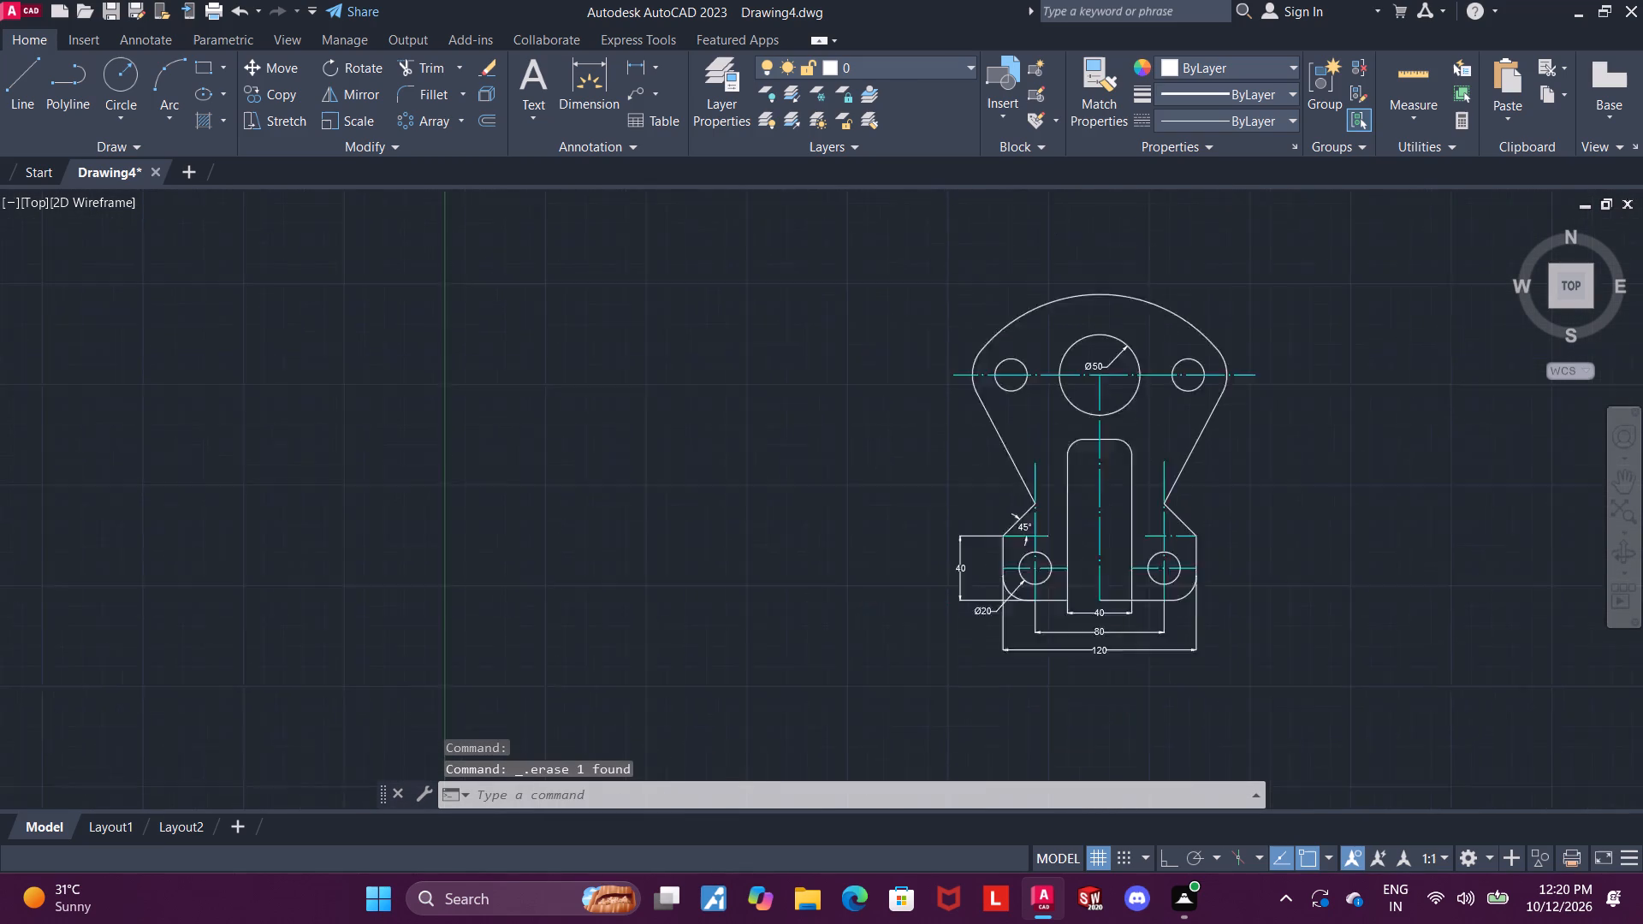
{"action": "scroll", "coordinate": [1216, 427], "scroll_direction": "down", "scroll_amount": 1}
{"action": "middle_click_drag", "start_coordinate": [1274, 398], "coordinate": [1248, 507]}
{"action": "scroll", "coordinate": [1233, 477], "scroll_direction": "up", "scroll_amount": 2}
{"action": "key", "text": "Escape"}
{"action": "key", "text": "Escape"}
{"action": "scroll", "coordinate": [1007, 575], "scroll_direction": "up", "scroll_amount": 1}
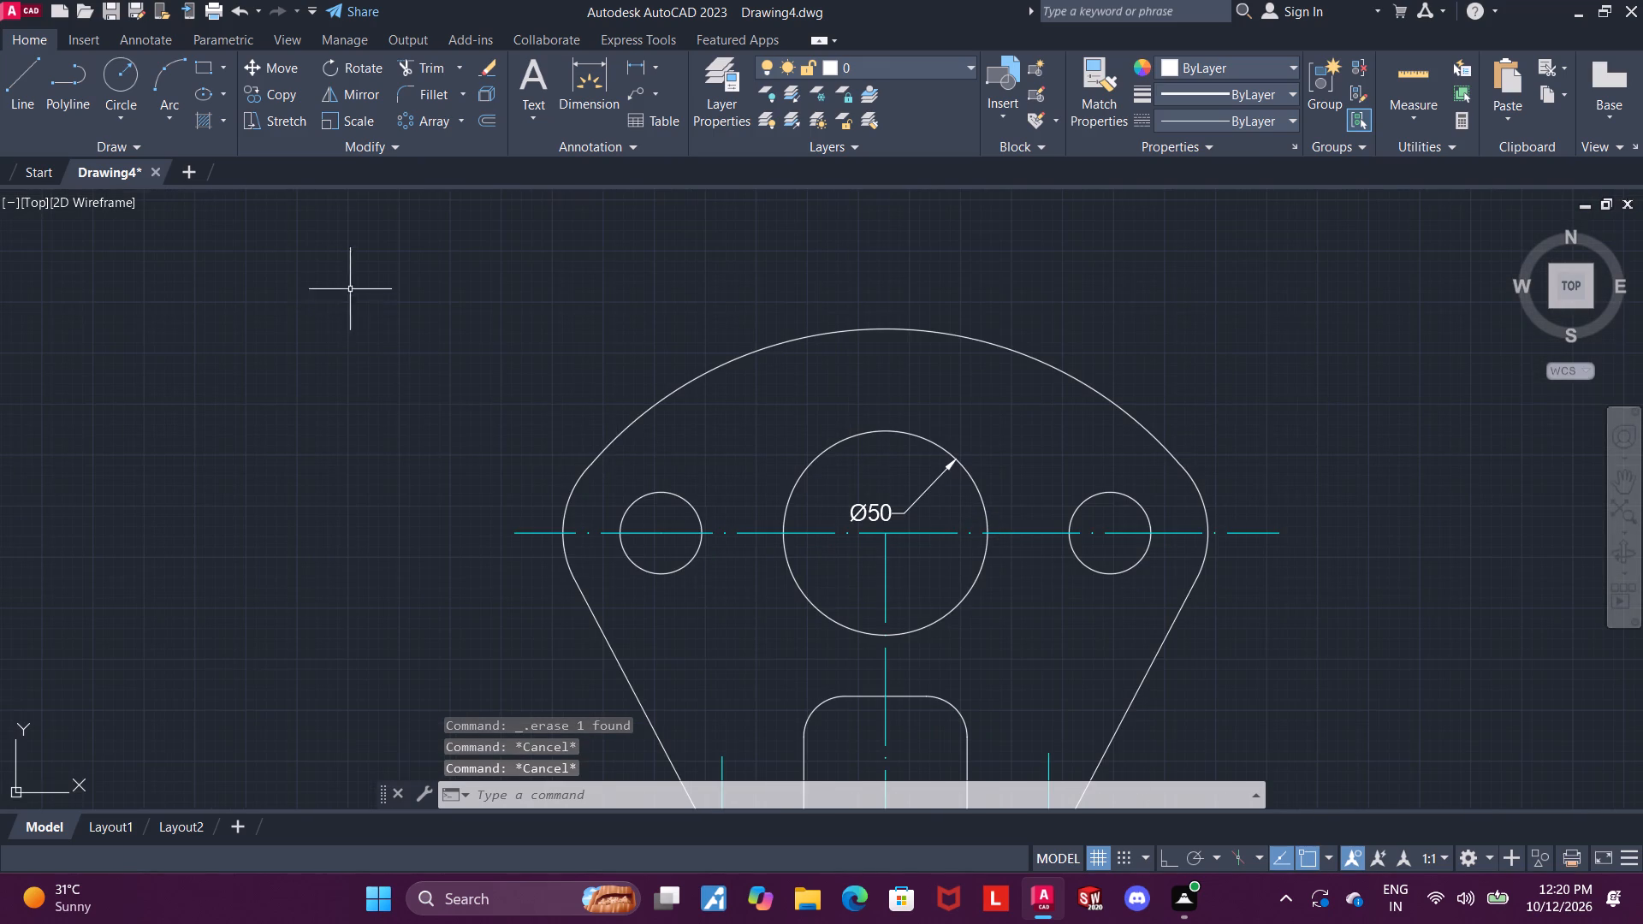
{"action": "left_click", "coordinate": [13, 78]}
{"action": "scroll", "coordinate": [884, 547], "scroll_direction": "up", "scroll_amount": 1}
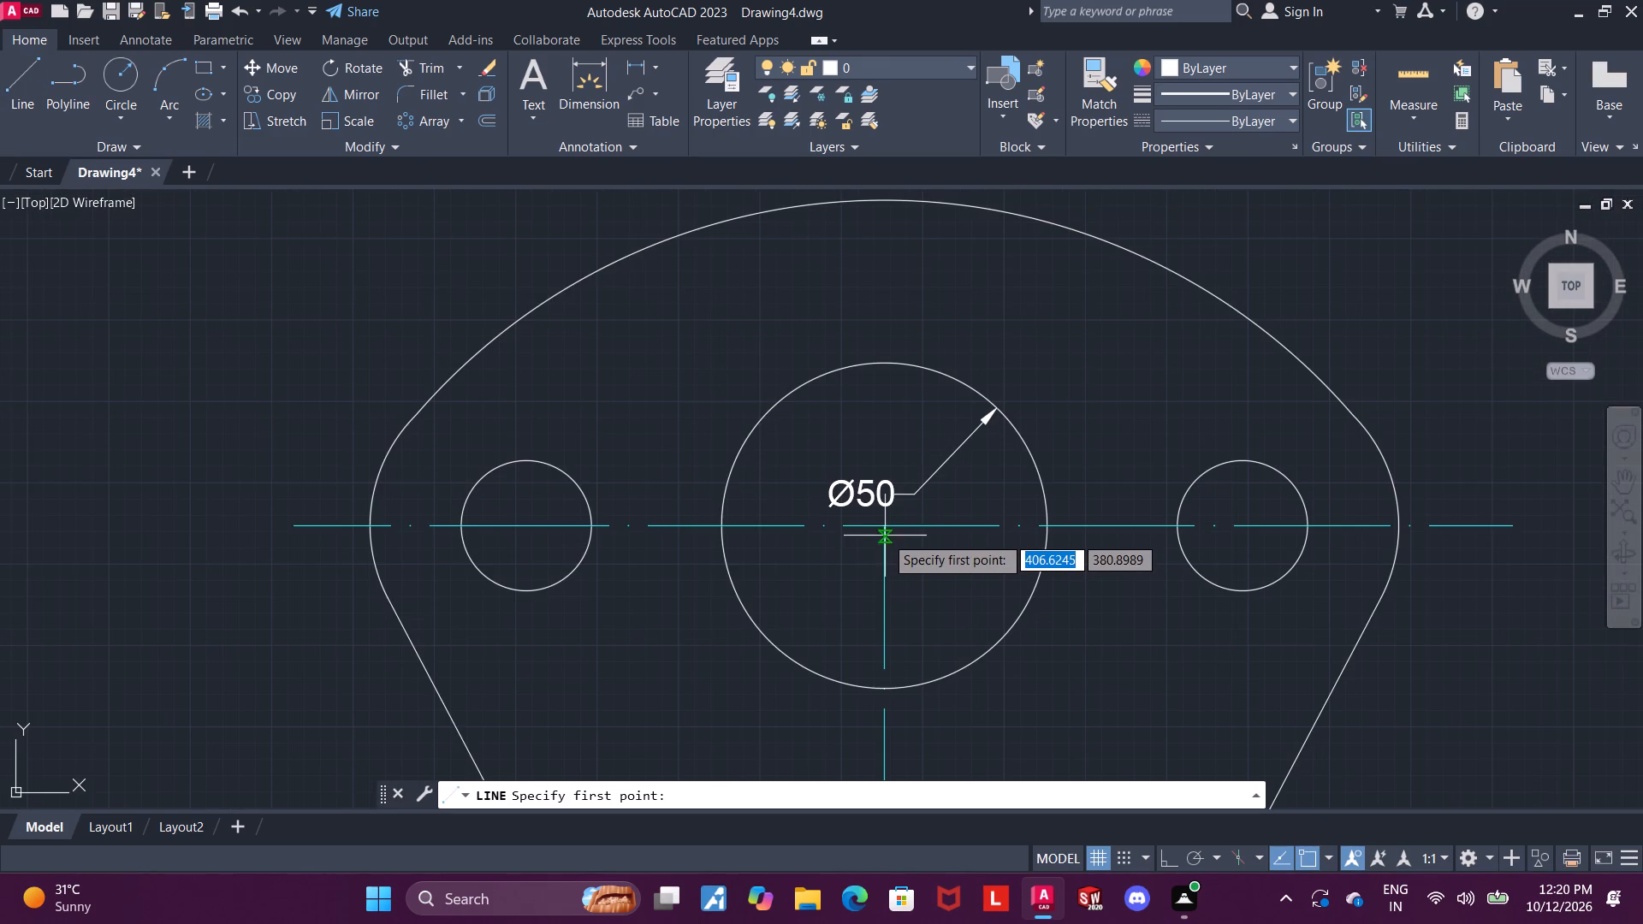
{"action": "left_click", "coordinate": [886, 530]}
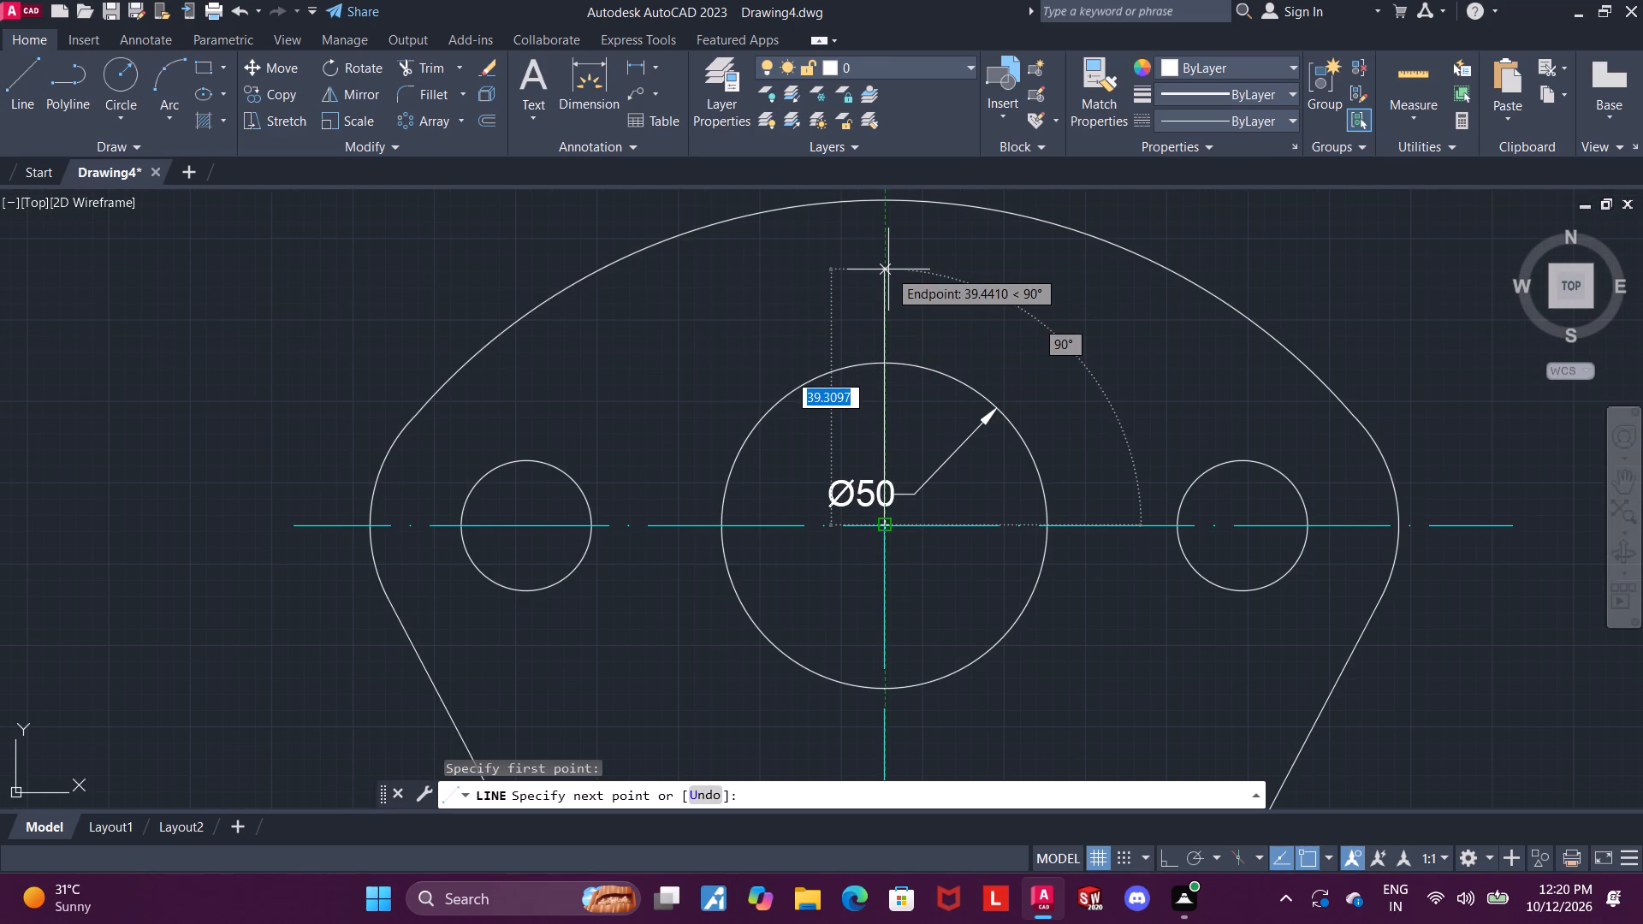
{"action": "key", "text": "F8"}
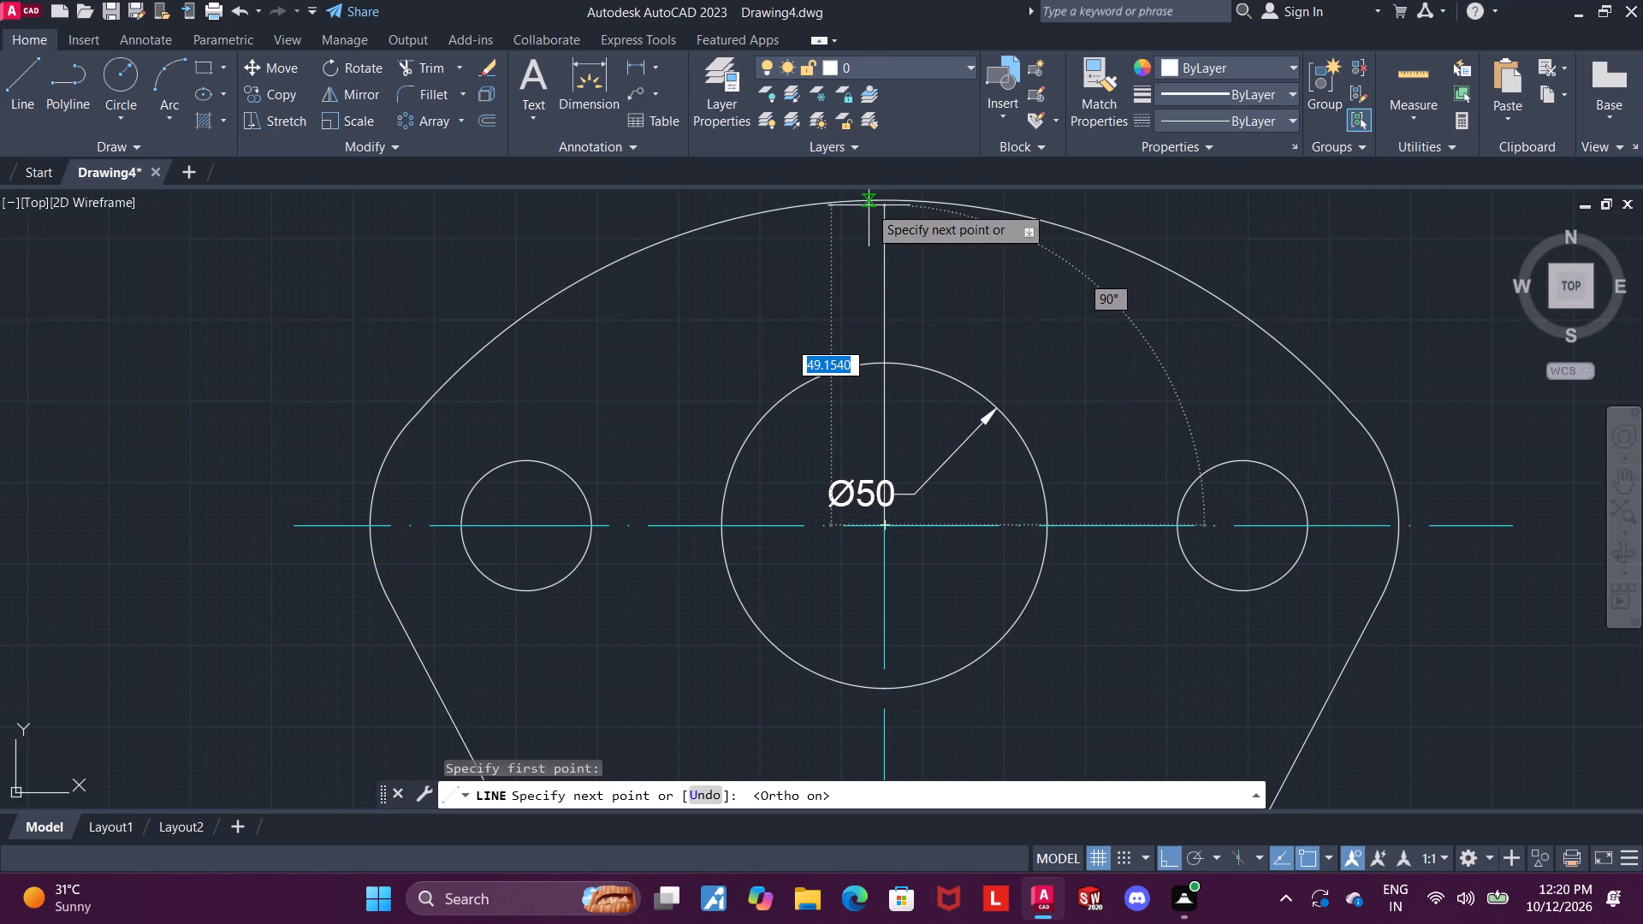
{"action": "left_click", "coordinate": [886, 198]}
{"action": "key", "text": "Escape"}
{"action": "key", "text": "Escape"}
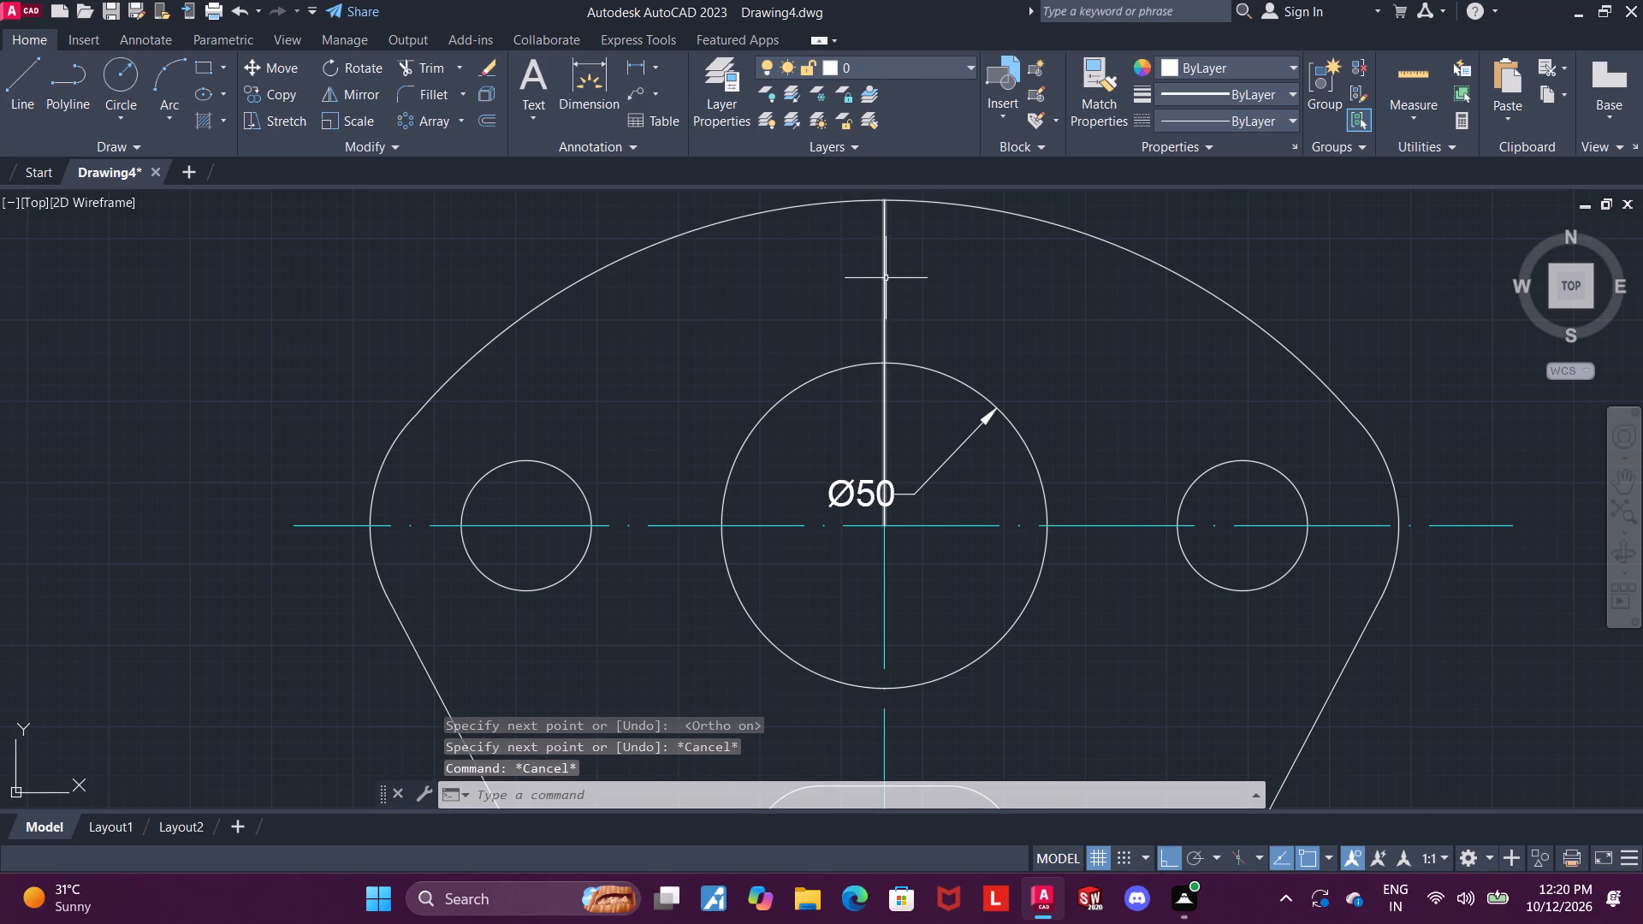
Give the upper vertical line the dash-dot ACAD linetype and the colour cyan.
{"action": "left_click", "coordinate": [881, 277]}
{"action": "left_click", "coordinate": [1263, 121]}
{"action": "left_click", "coordinate": [1241, 195]}
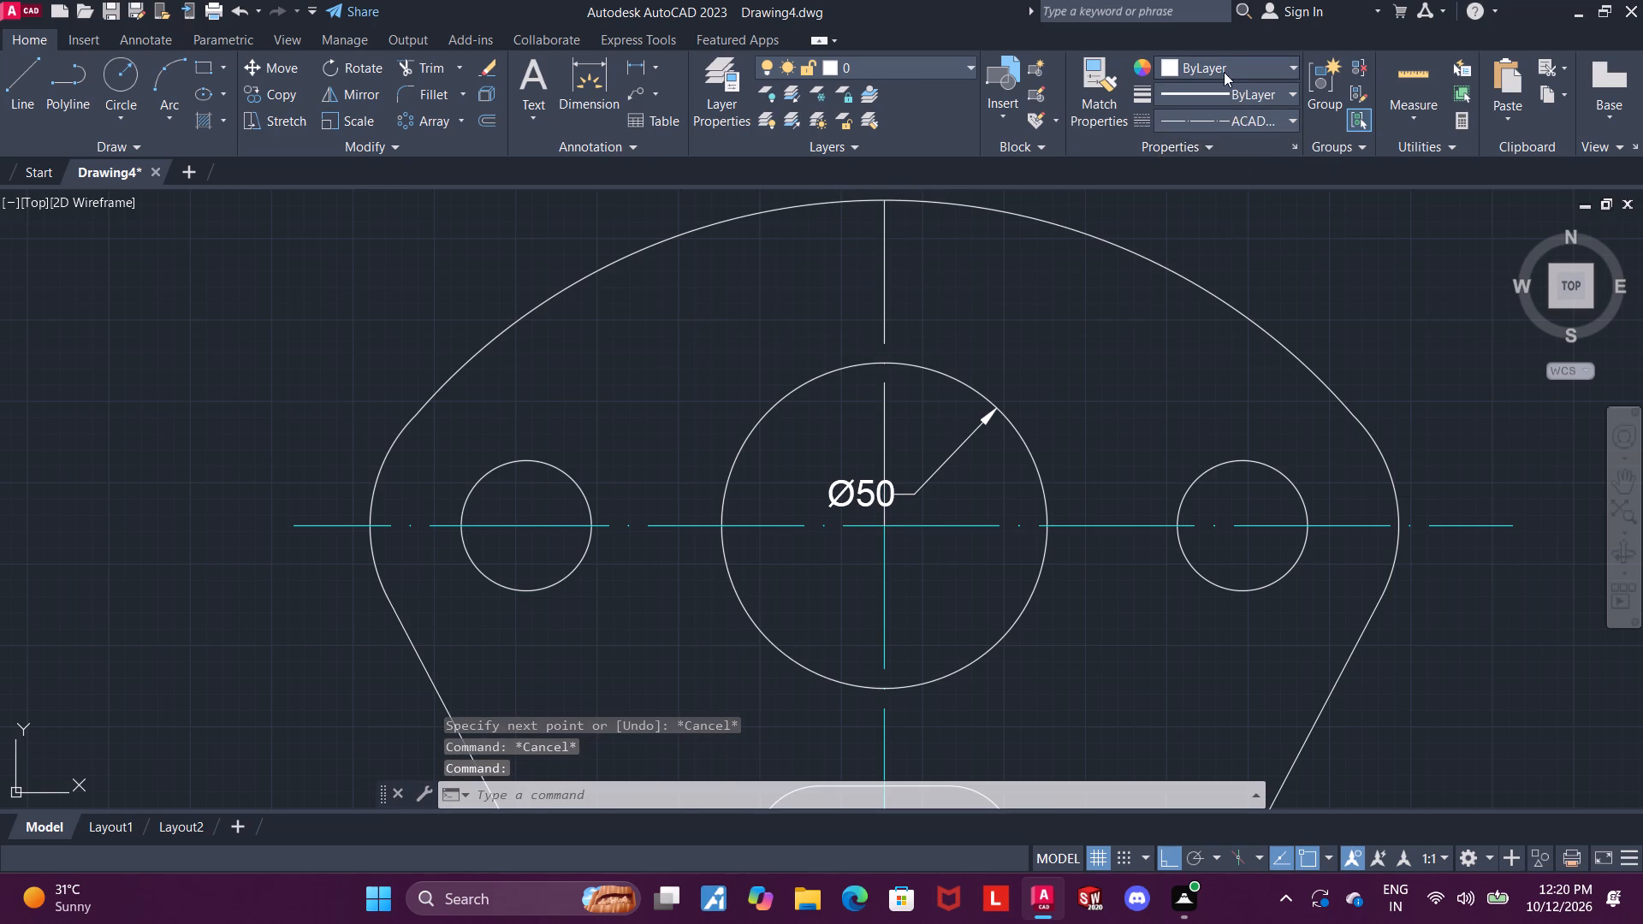
{"action": "left_click", "coordinate": [1224, 63]}
{"action": "left_click", "coordinate": [1232, 283]}
{"action": "key", "text": "Escape"}
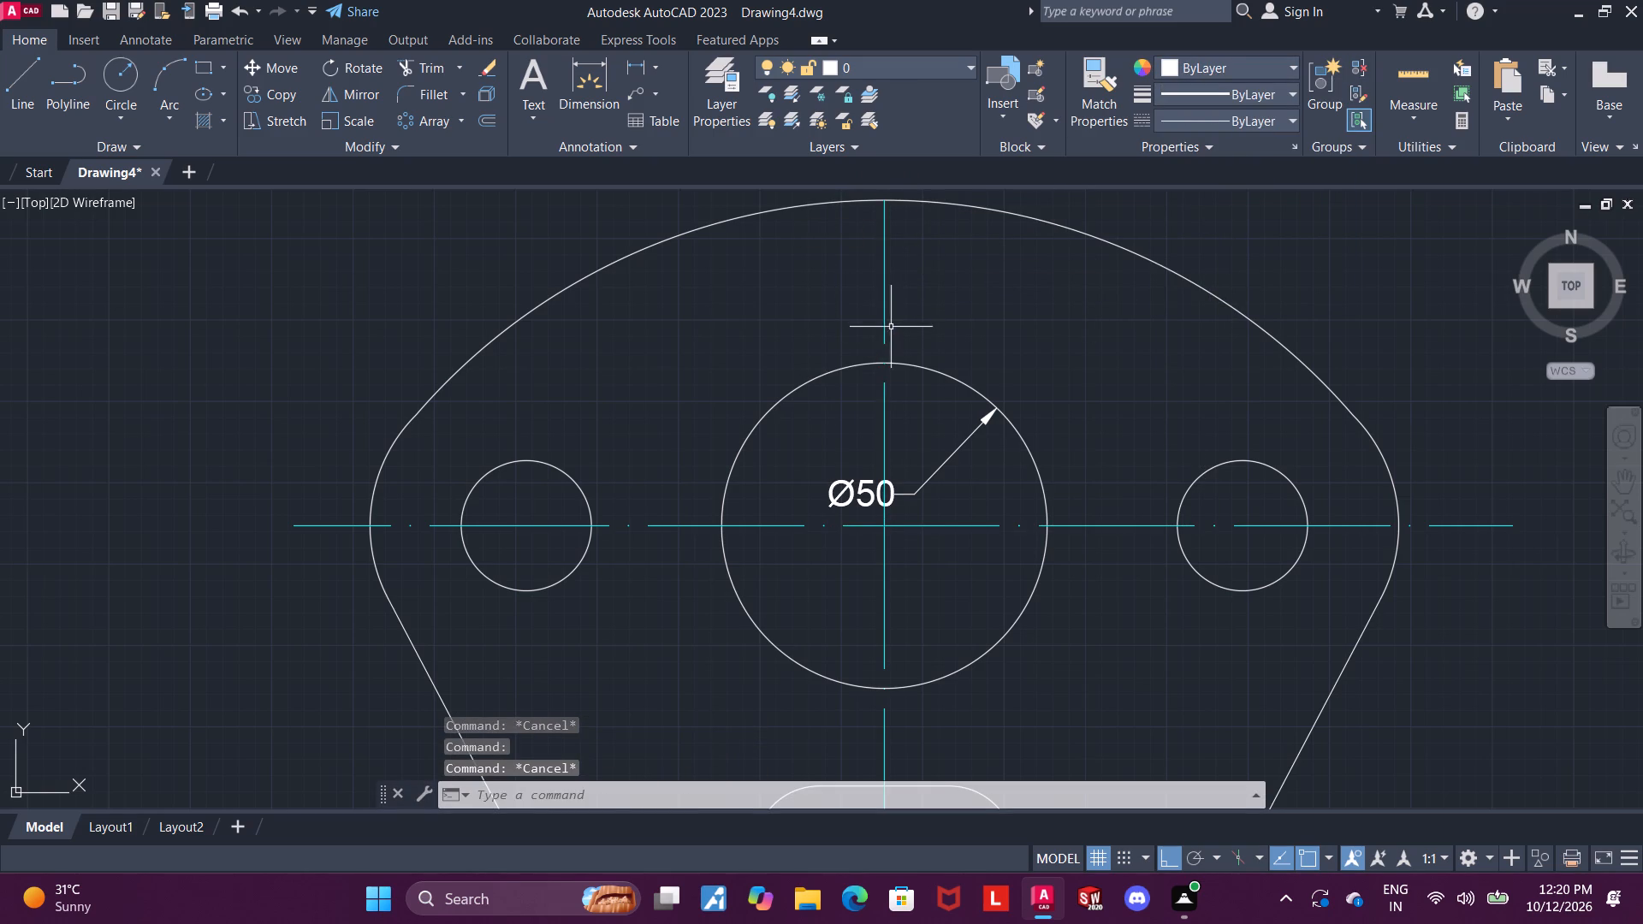
Join the upper cyan vertical line with the lower vertical centre line into one line.
{"action": "left_click", "coordinate": [884, 321]}
{"action": "left_click", "coordinate": [883, 588]}
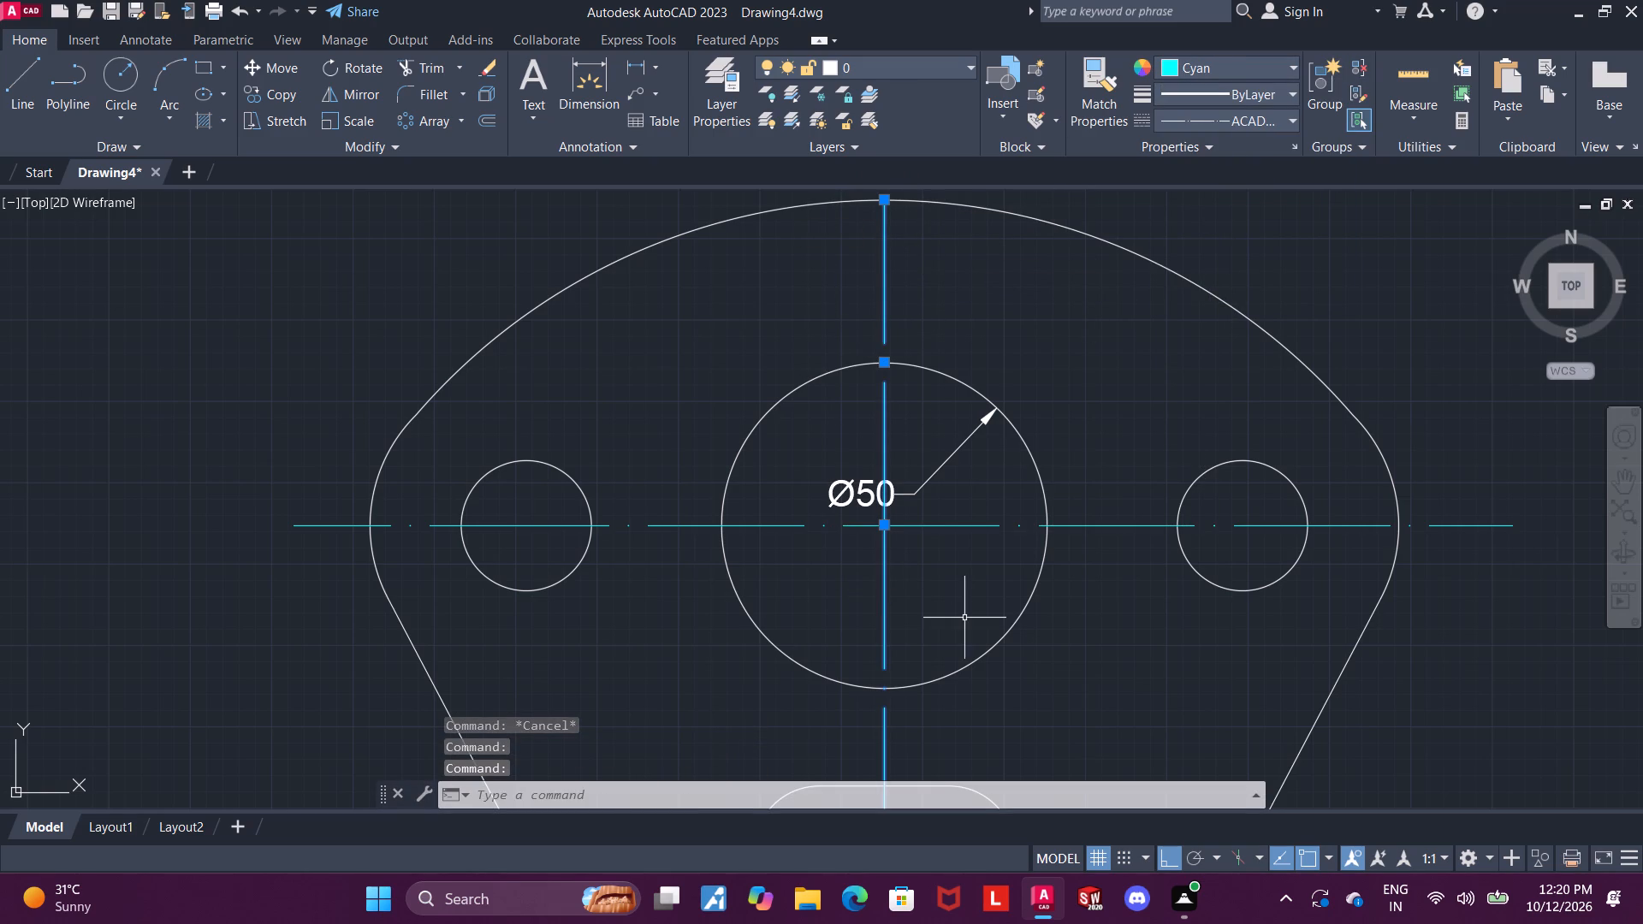
{"action": "key", "text": "j"}
{"action": "key", "text": "Return"}
{"action": "key", "text": "Escape"}
{"action": "key", "text": "Escape"}
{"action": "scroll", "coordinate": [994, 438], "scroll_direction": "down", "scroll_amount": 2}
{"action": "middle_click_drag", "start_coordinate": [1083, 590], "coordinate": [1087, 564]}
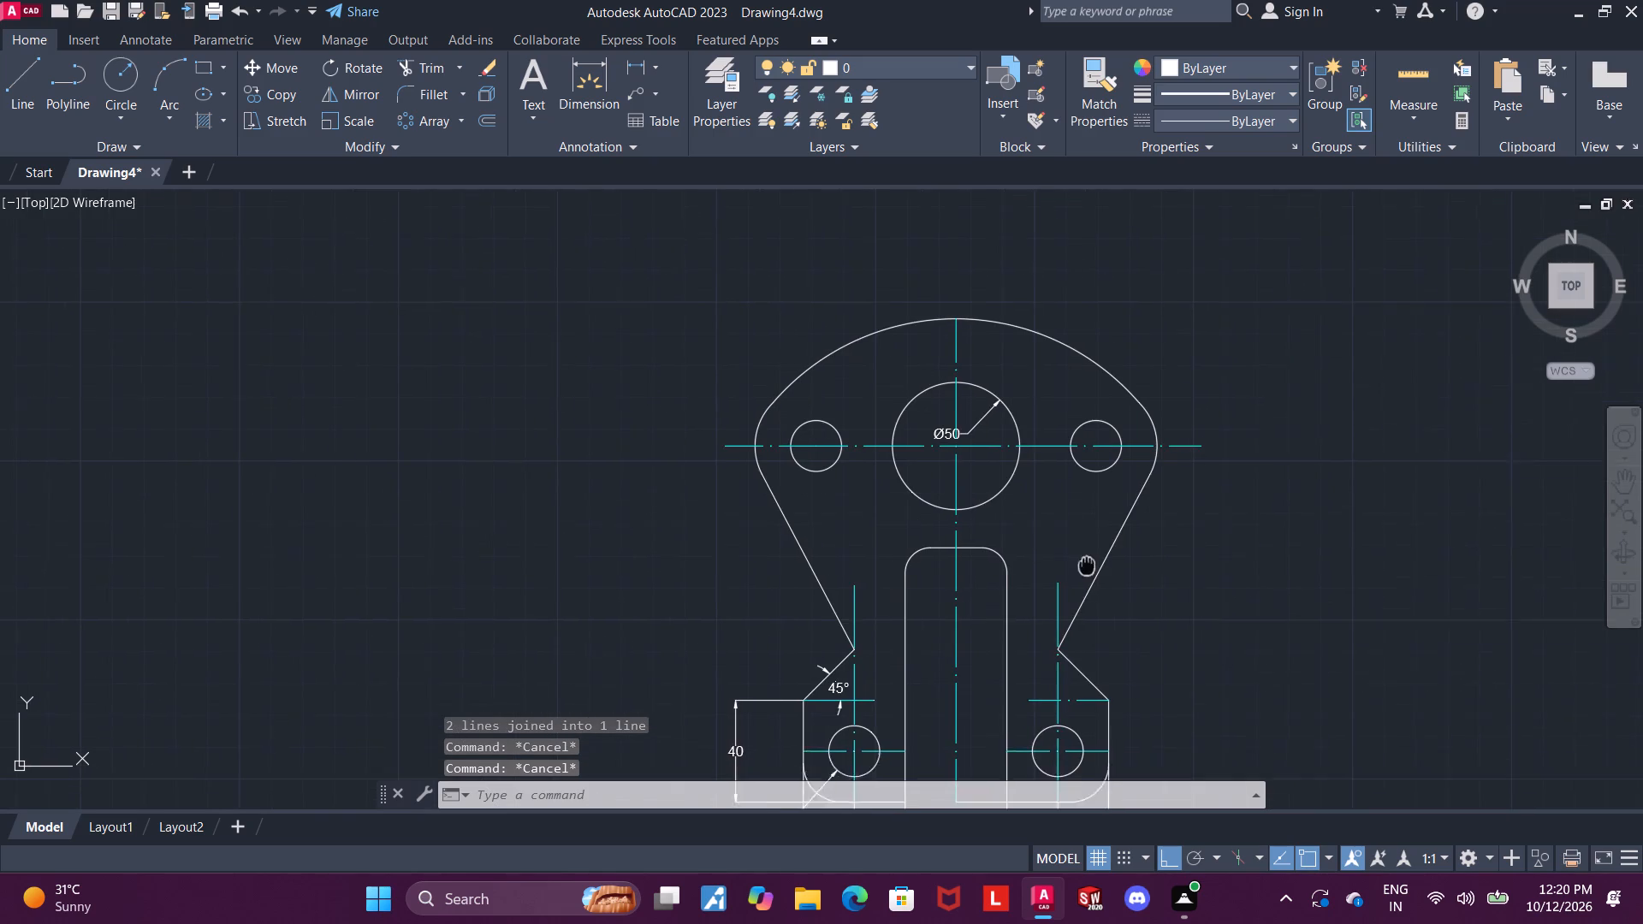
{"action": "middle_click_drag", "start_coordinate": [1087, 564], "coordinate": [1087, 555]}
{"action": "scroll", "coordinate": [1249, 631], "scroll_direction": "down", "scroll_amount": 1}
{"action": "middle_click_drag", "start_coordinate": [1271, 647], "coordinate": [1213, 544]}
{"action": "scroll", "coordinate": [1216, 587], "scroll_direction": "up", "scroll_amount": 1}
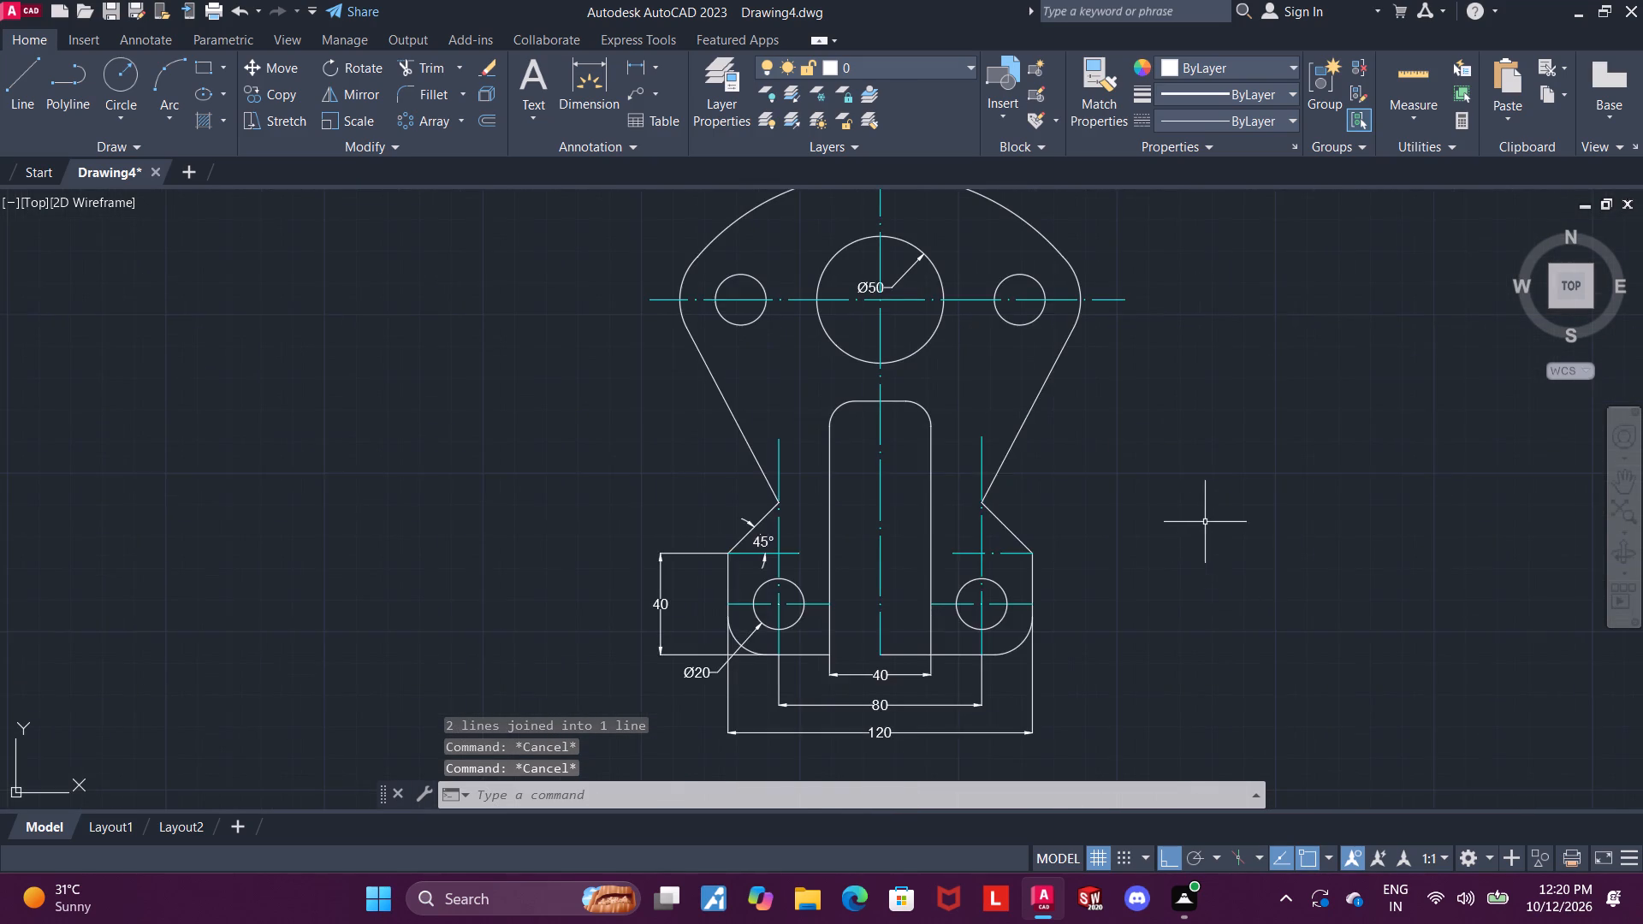
Dimension the profile's overall height from the top of the arc to the bottom edge, placed to the right of the profile.
{"action": "middle_click_drag", "start_coordinate": [1201, 506], "coordinate": [1208, 561]}
{"action": "key", "text": "Escape"}
{"action": "key", "text": "Escape"}
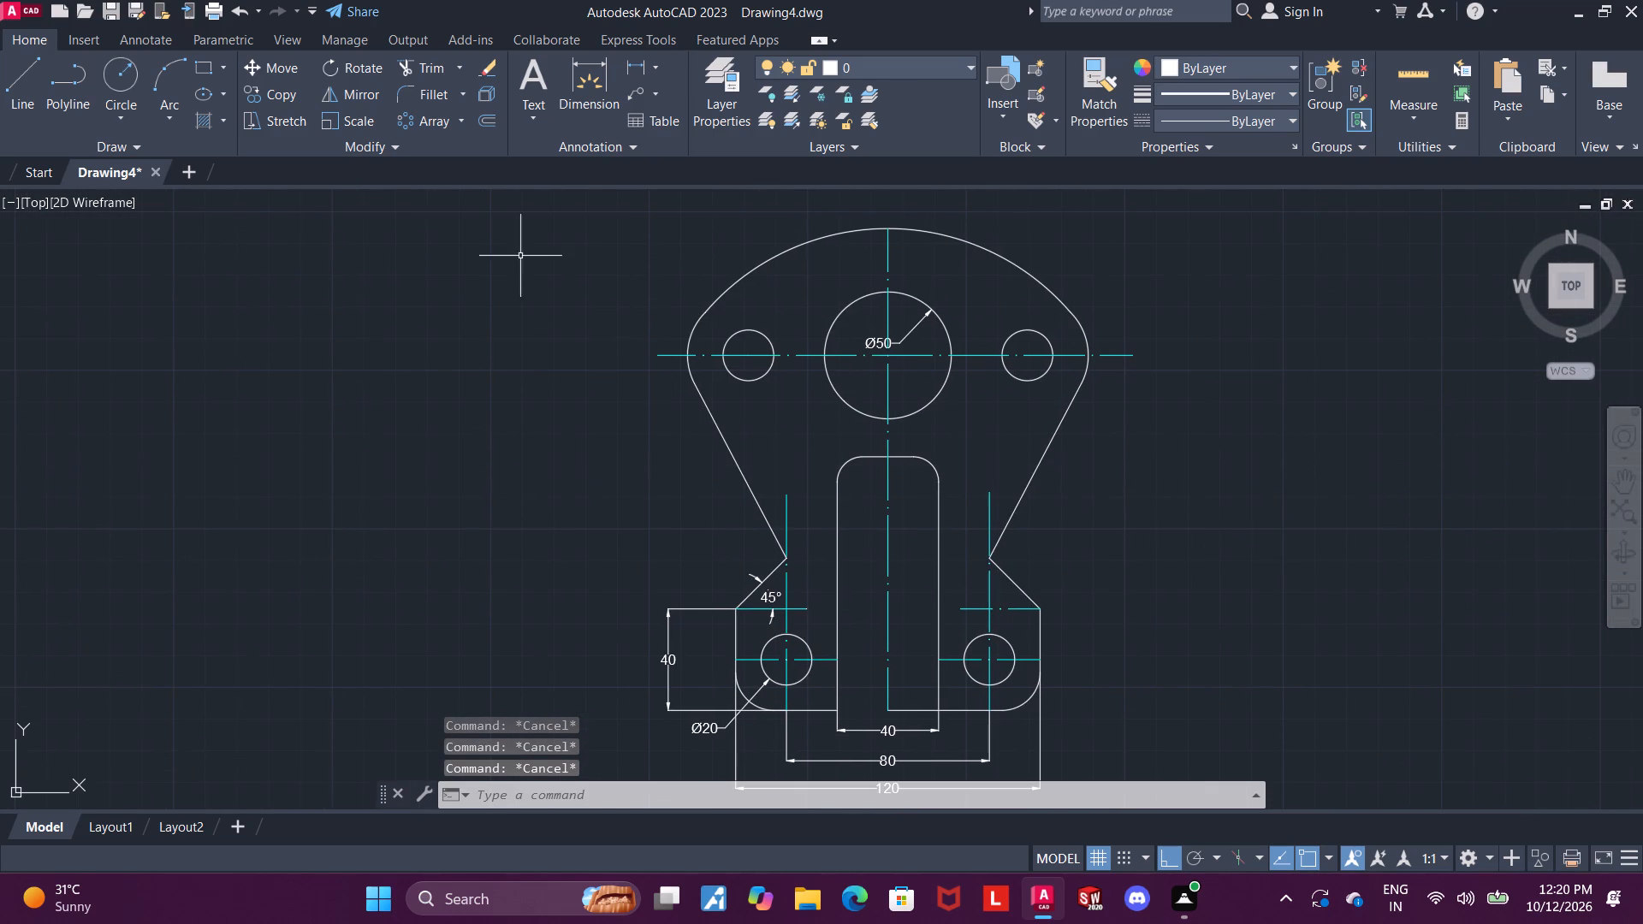
{"action": "left_click", "coordinate": [596, 83]}
{"action": "left_click", "coordinate": [887, 228]}
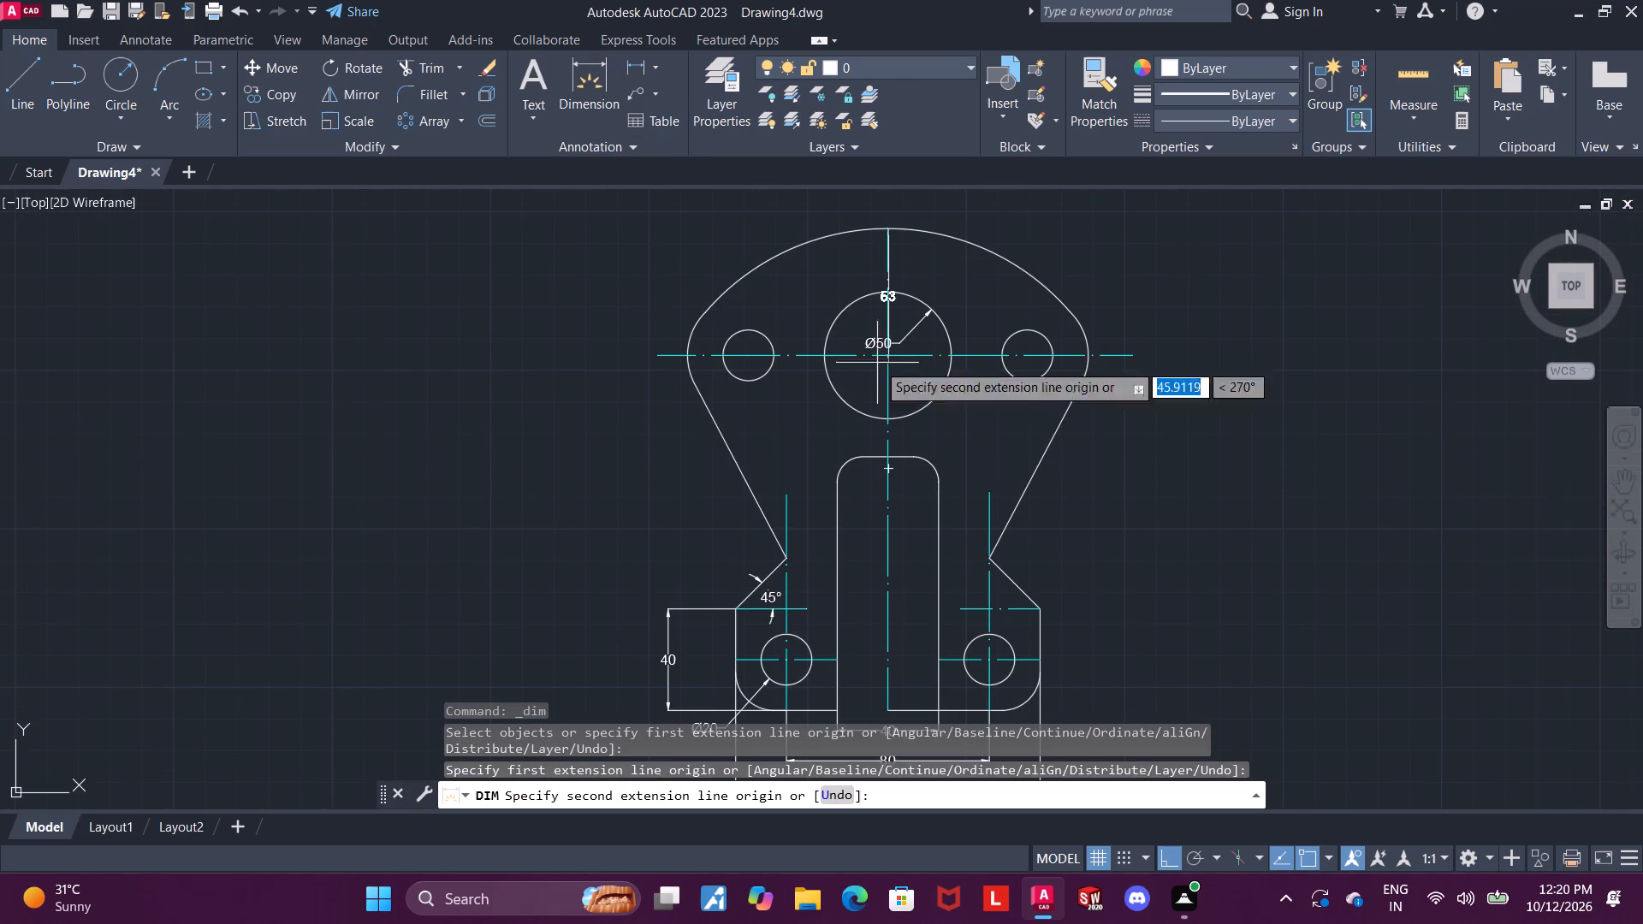
{"action": "left_click", "coordinate": [888, 703]}
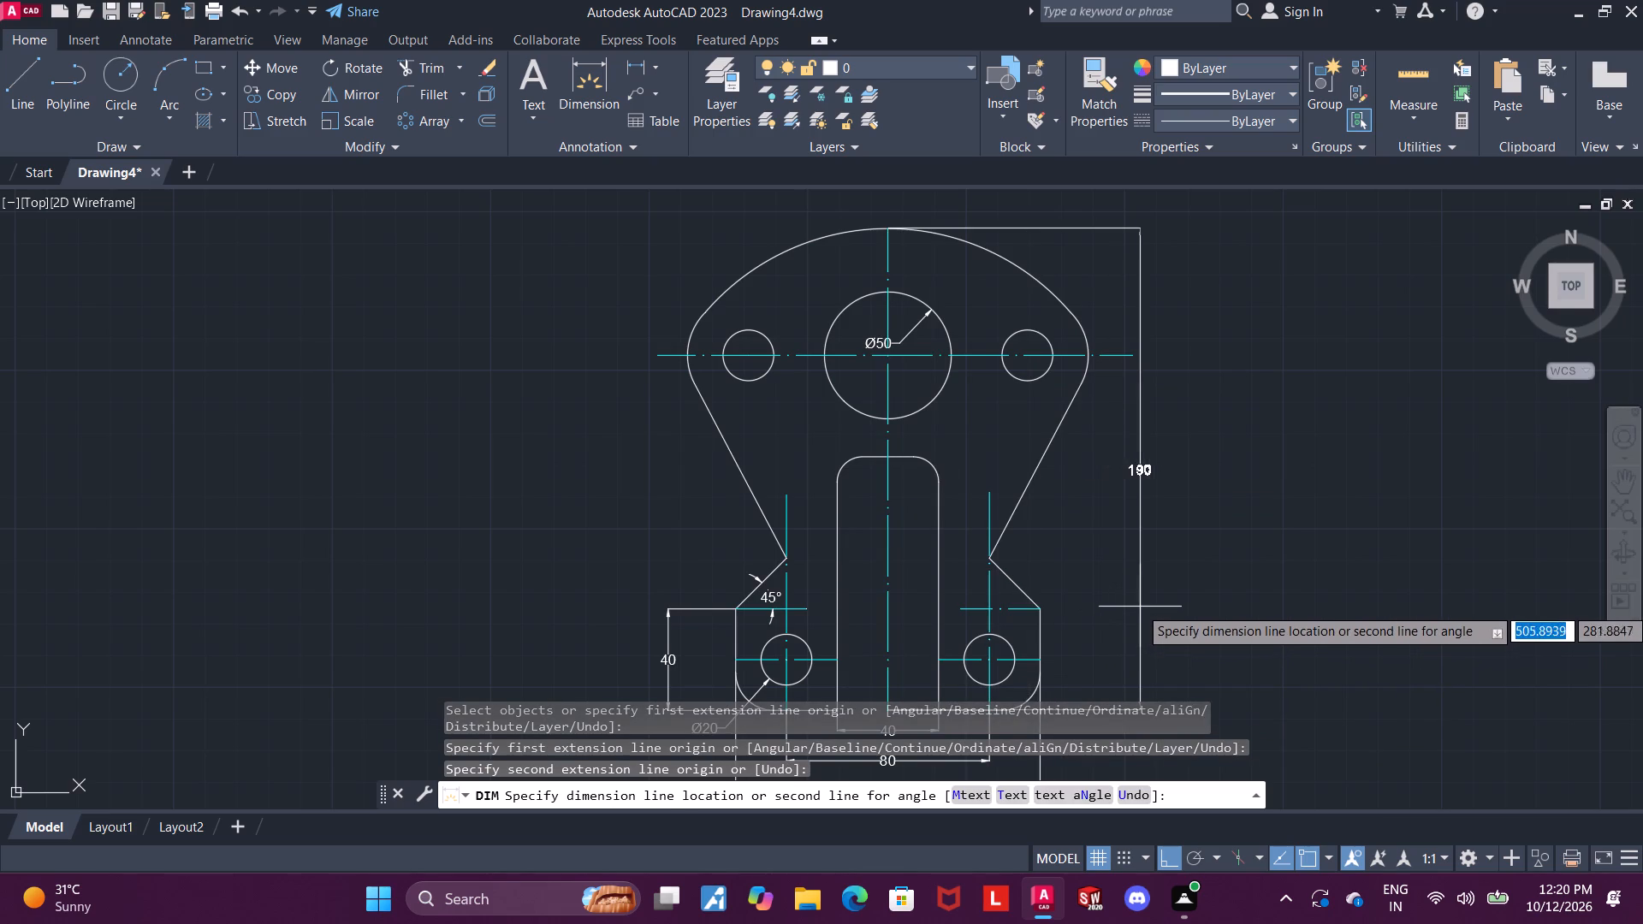
{"action": "left_click", "coordinate": [1320, 597]}
{"action": "key", "text": "Escape"}
{"action": "key", "text": "Escape"}
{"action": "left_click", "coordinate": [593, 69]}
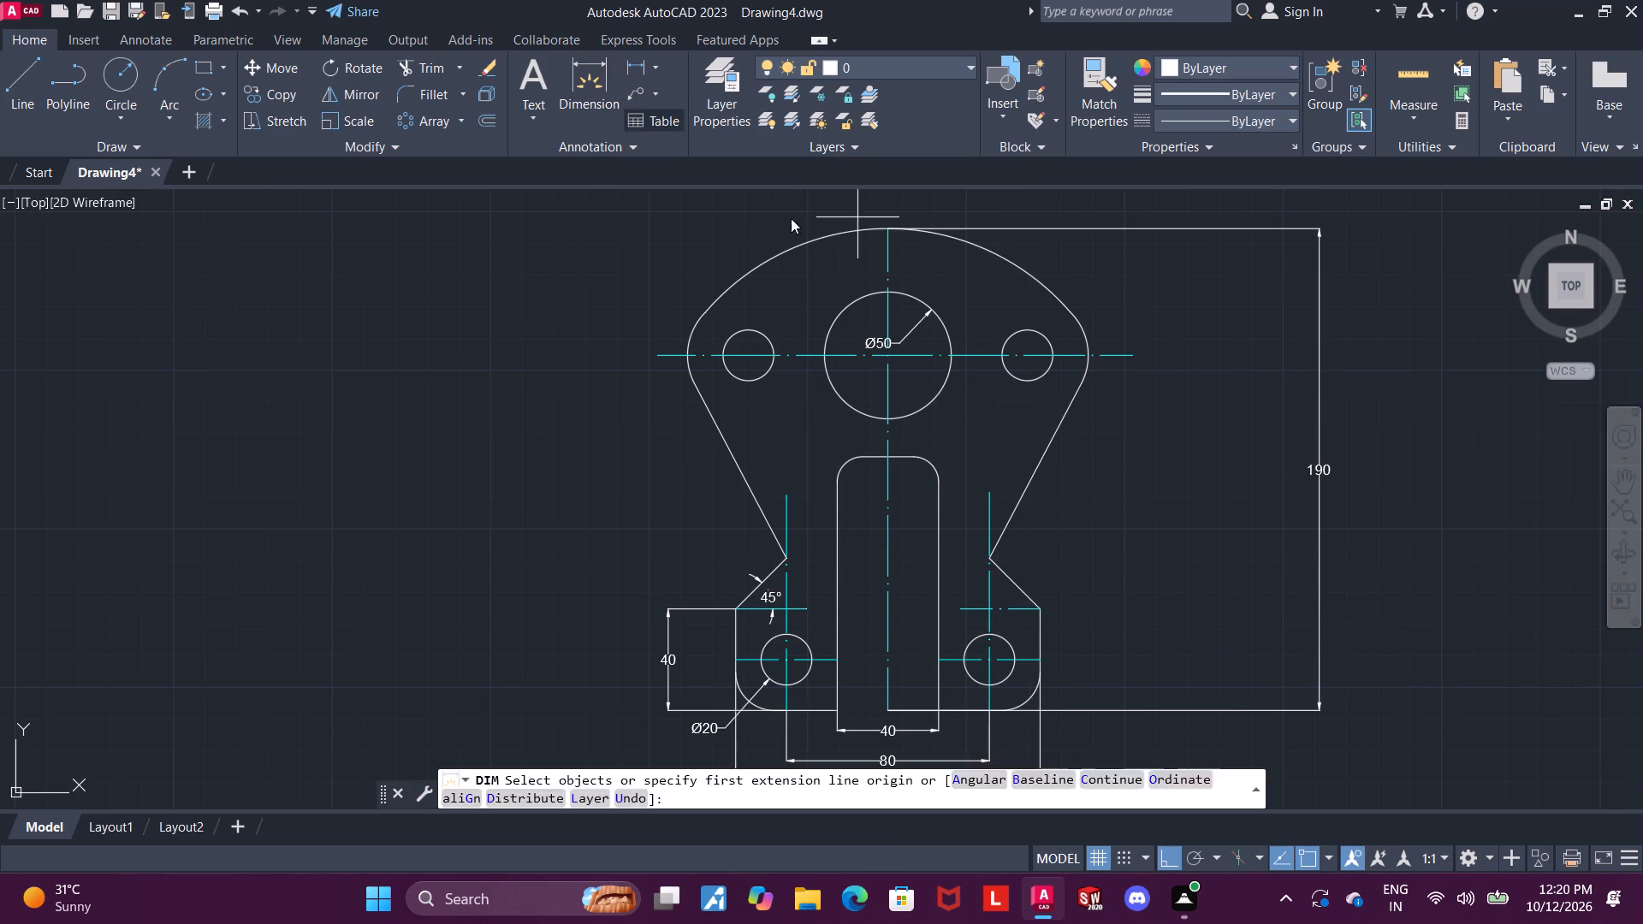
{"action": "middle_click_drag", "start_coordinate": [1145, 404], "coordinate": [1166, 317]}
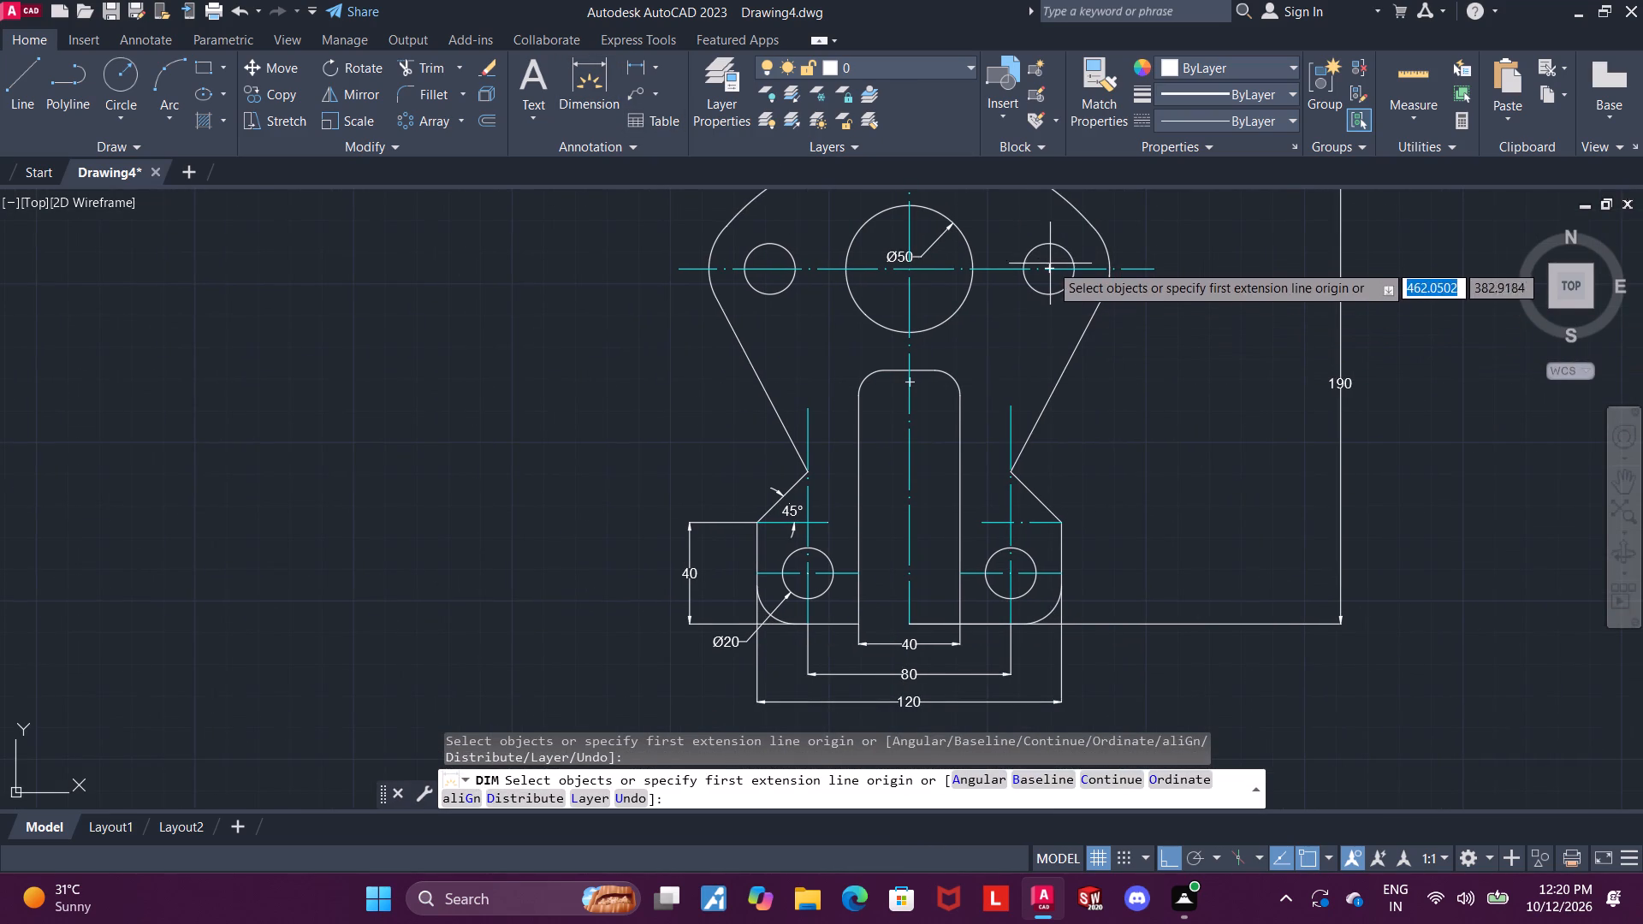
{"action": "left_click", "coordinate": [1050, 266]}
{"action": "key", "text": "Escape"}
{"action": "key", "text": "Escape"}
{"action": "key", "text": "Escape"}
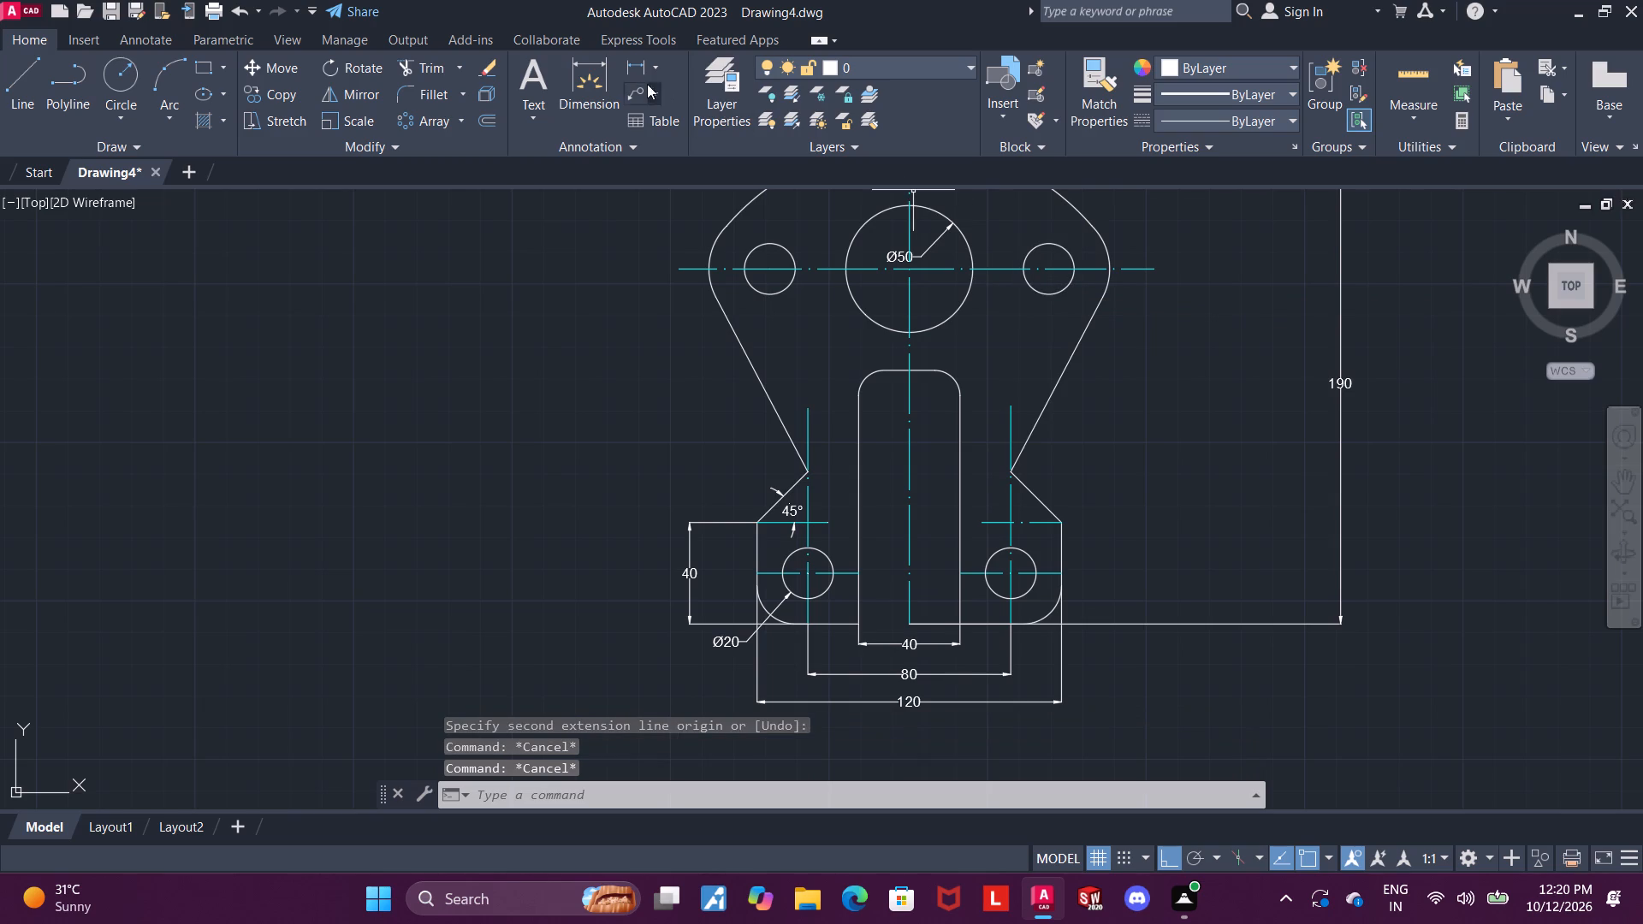
Dimension the height of the upper horizontal centre line above the bottom edge, placed just inside the overall height dimension.
{"action": "left_click", "coordinate": [590, 70]}
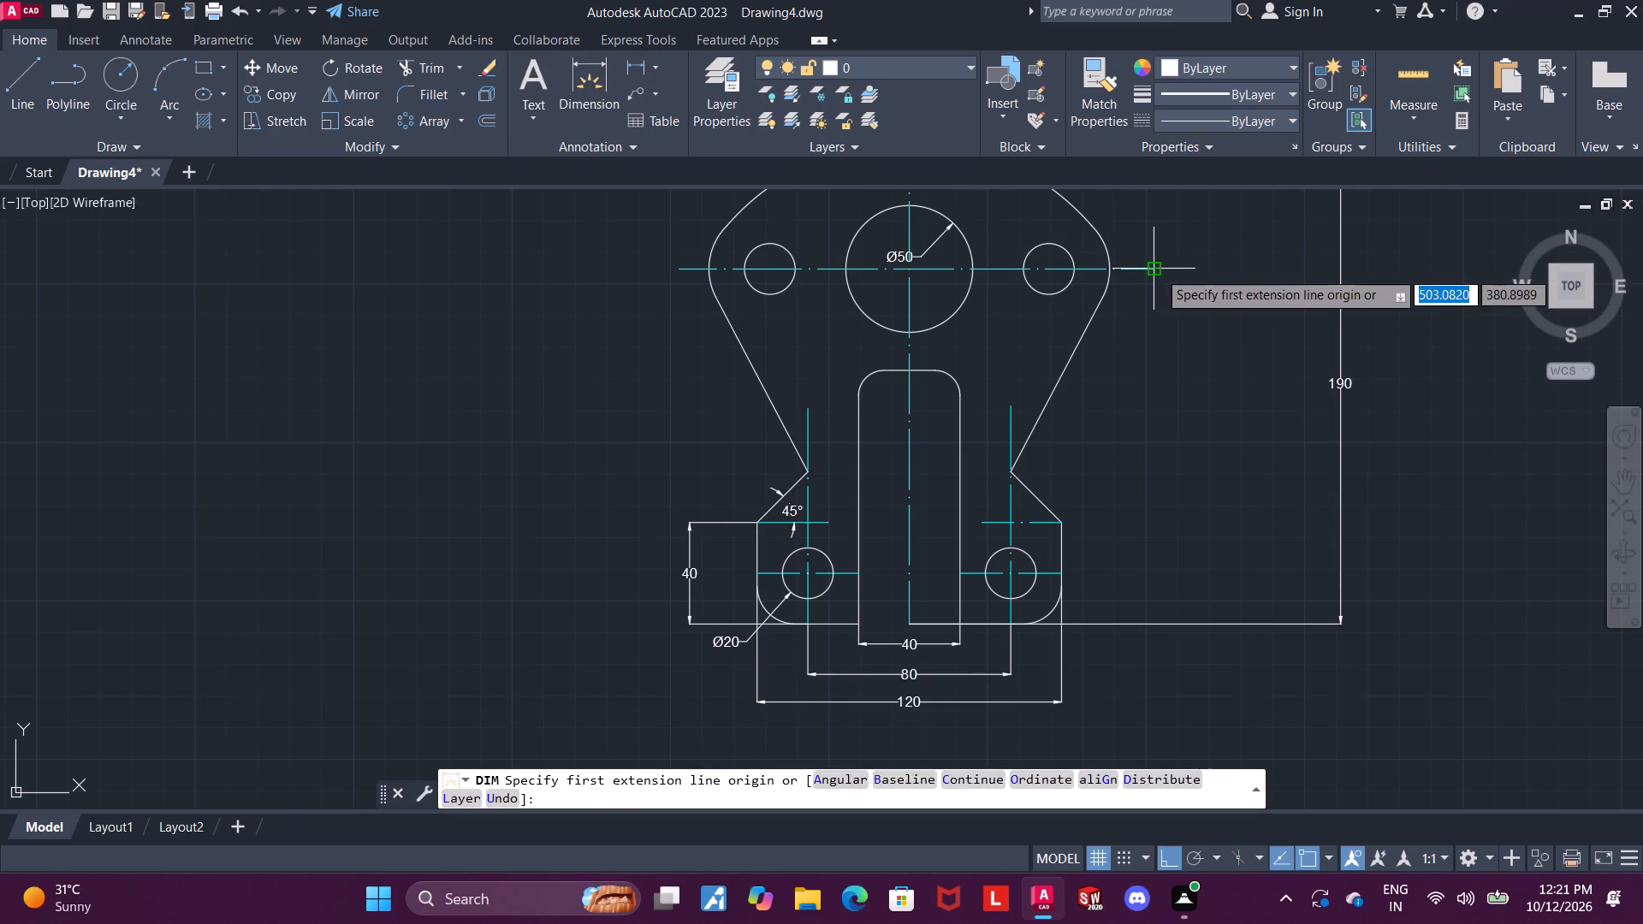
{"action": "left_click", "coordinate": [1158, 270]}
{"action": "left_click", "coordinate": [913, 627]}
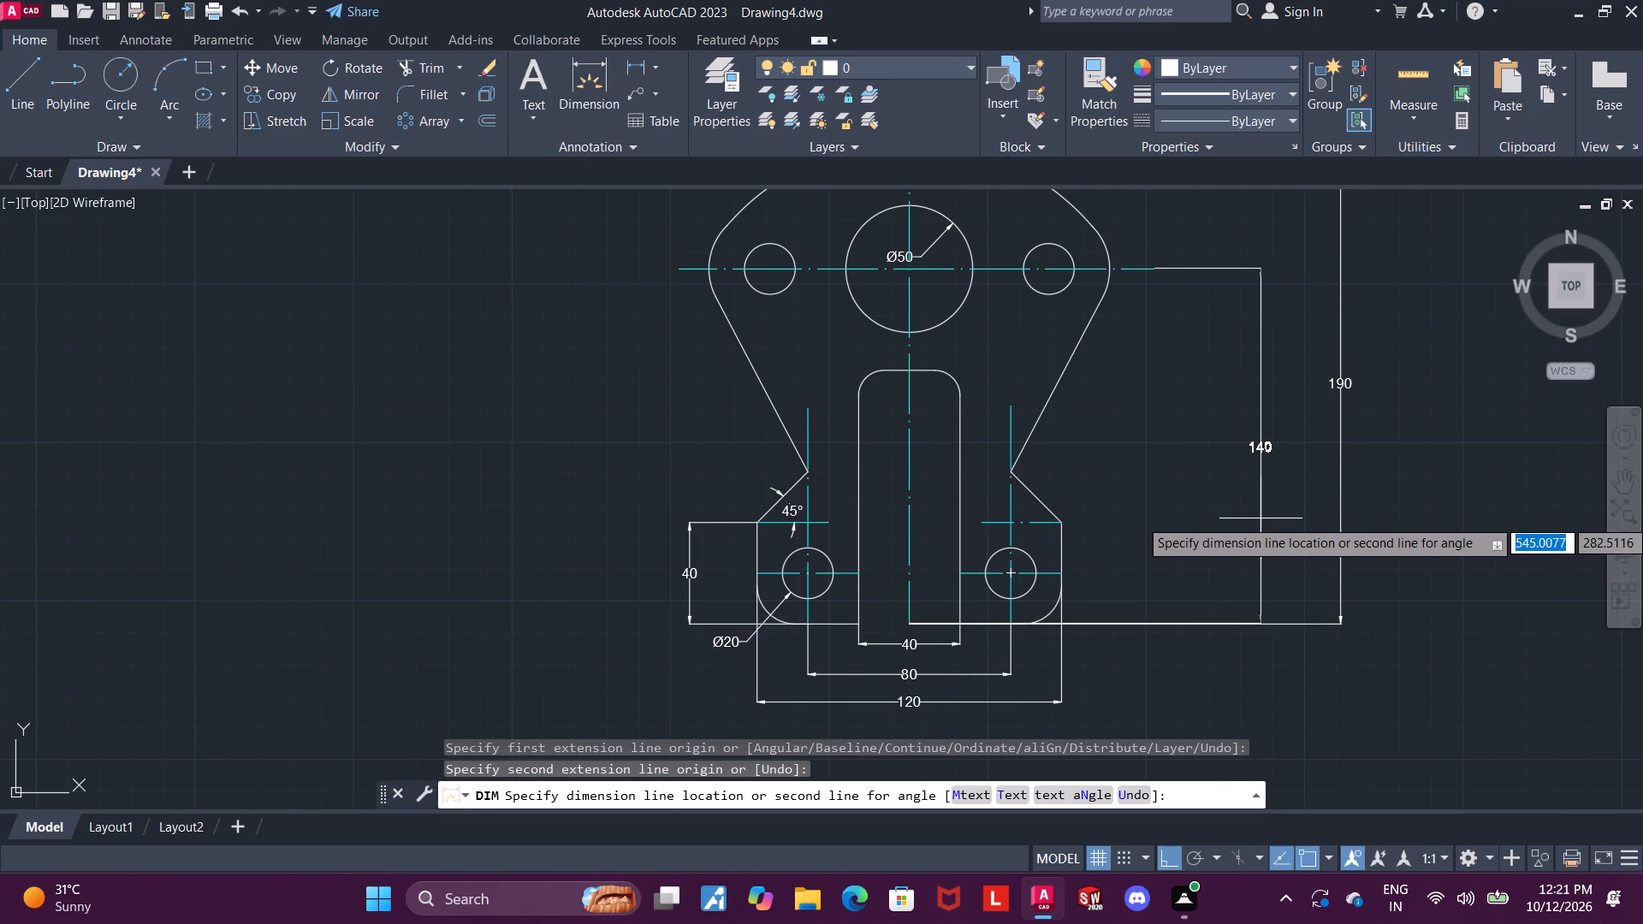
{"action": "left_click", "coordinate": [1273, 511]}
{"action": "key", "text": "Escape"}
{"action": "key", "text": "Escape"}
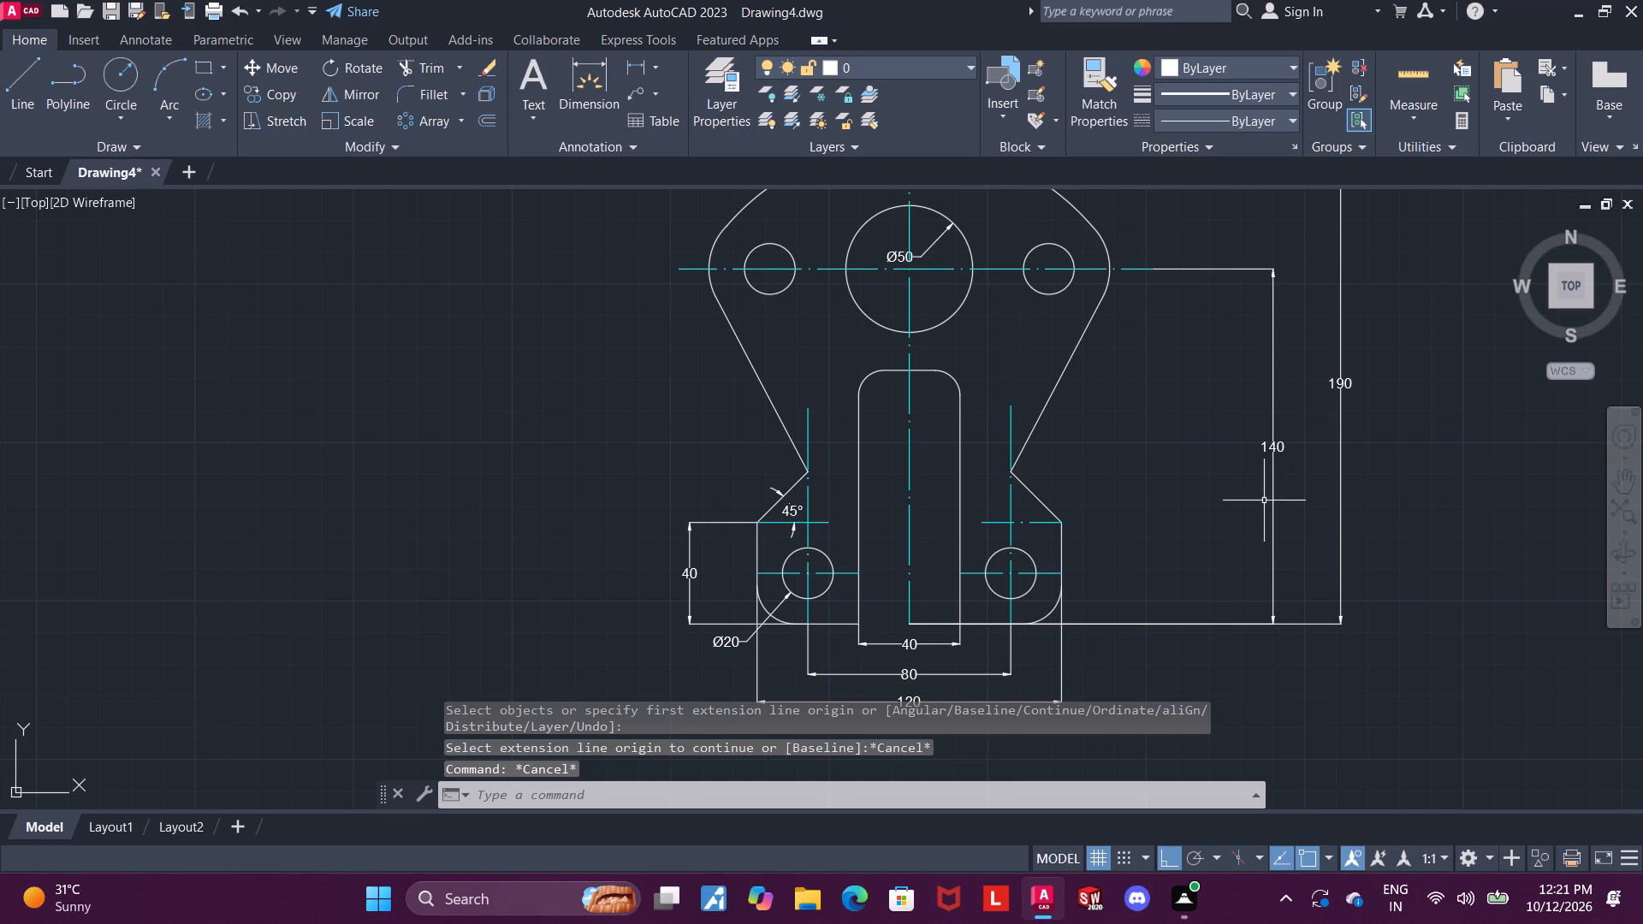
Dimension the vertical distance from the lower-right hole's horizontal centre line to the bottom edge, placed right of the shoulder.
{"action": "scroll", "coordinate": [1254, 500], "scroll_direction": "up", "scroll_amount": 1}
{"action": "middle_click_drag", "start_coordinate": [1242, 473], "coordinate": [1320, 324]}
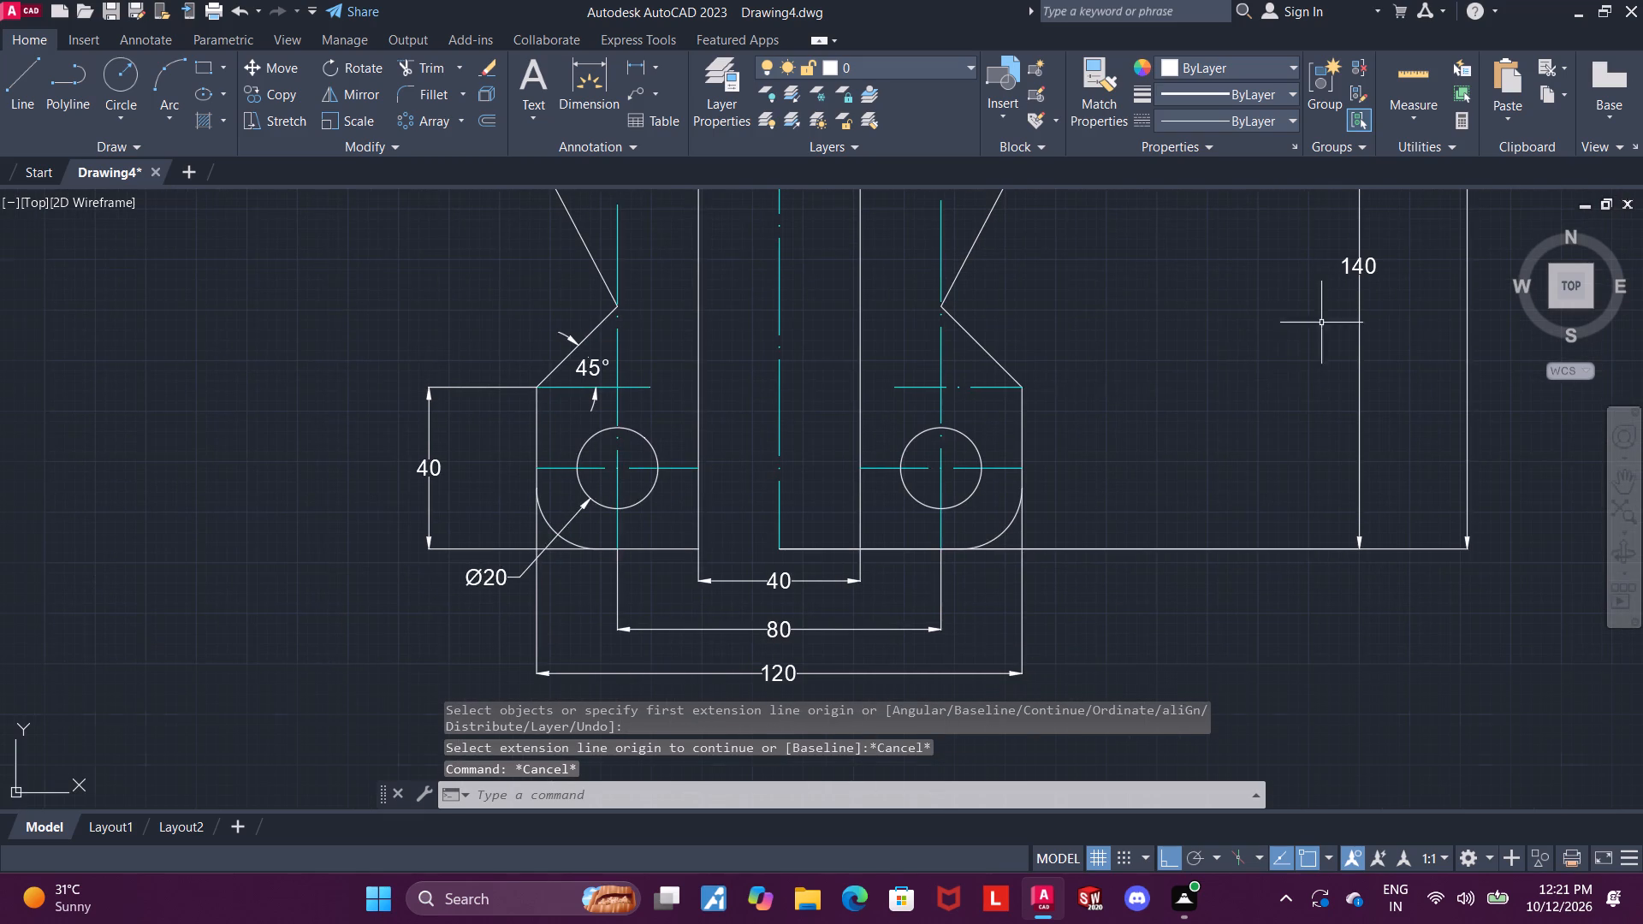
{"action": "left_click", "coordinate": [596, 73]}
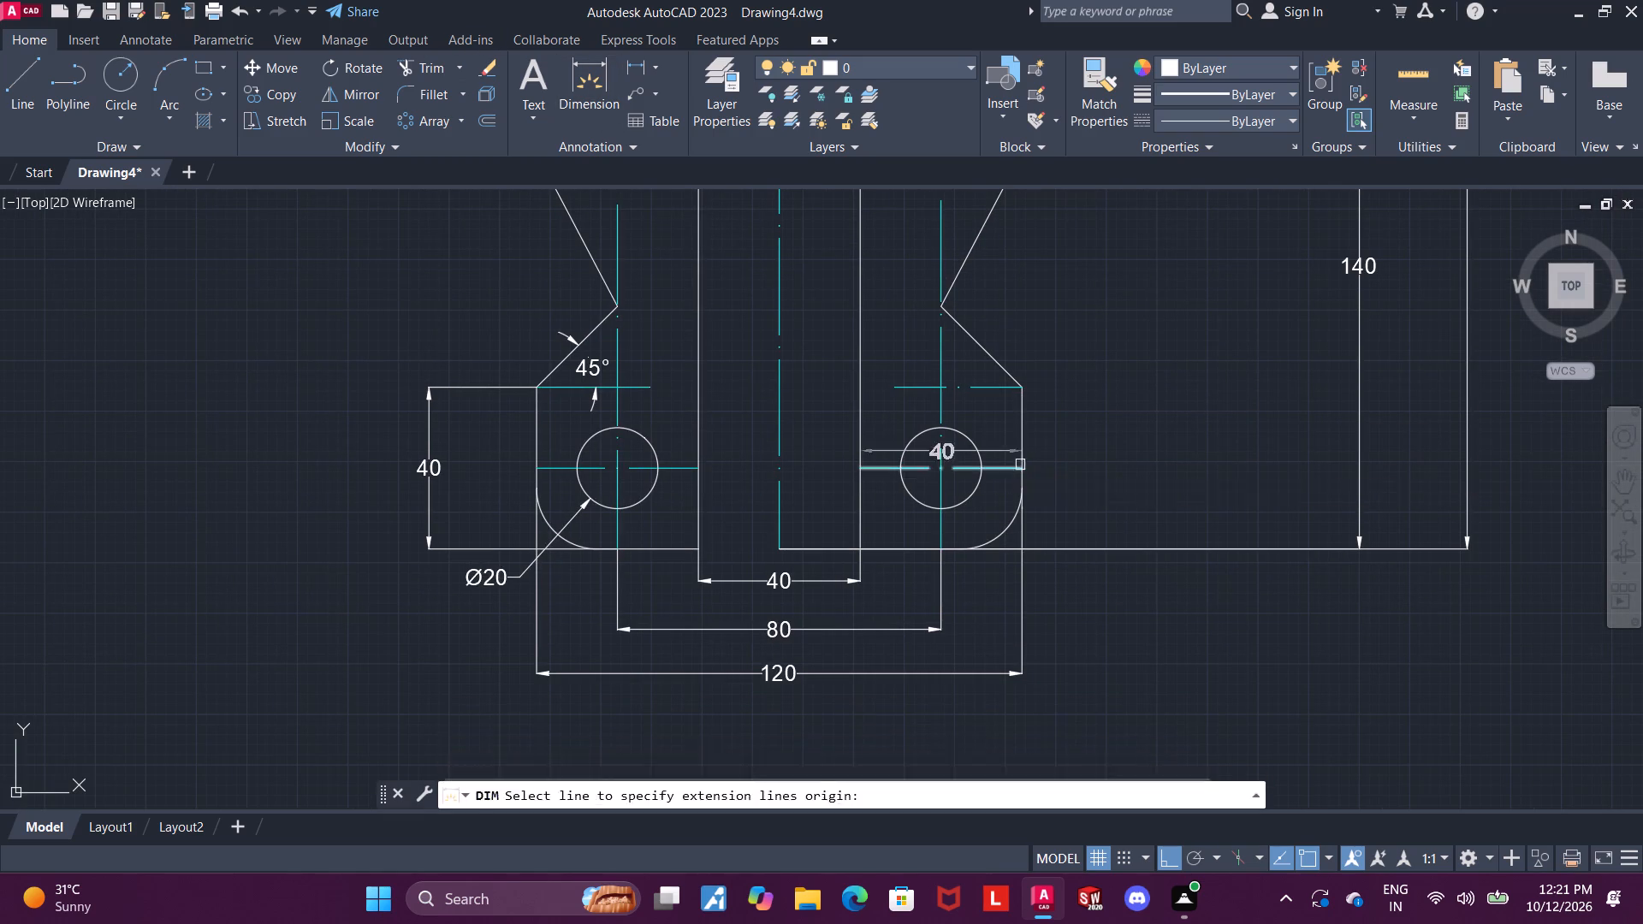
{"action": "left_click", "coordinate": [1023, 466]}
{"action": "left_click", "coordinate": [970, 550]}
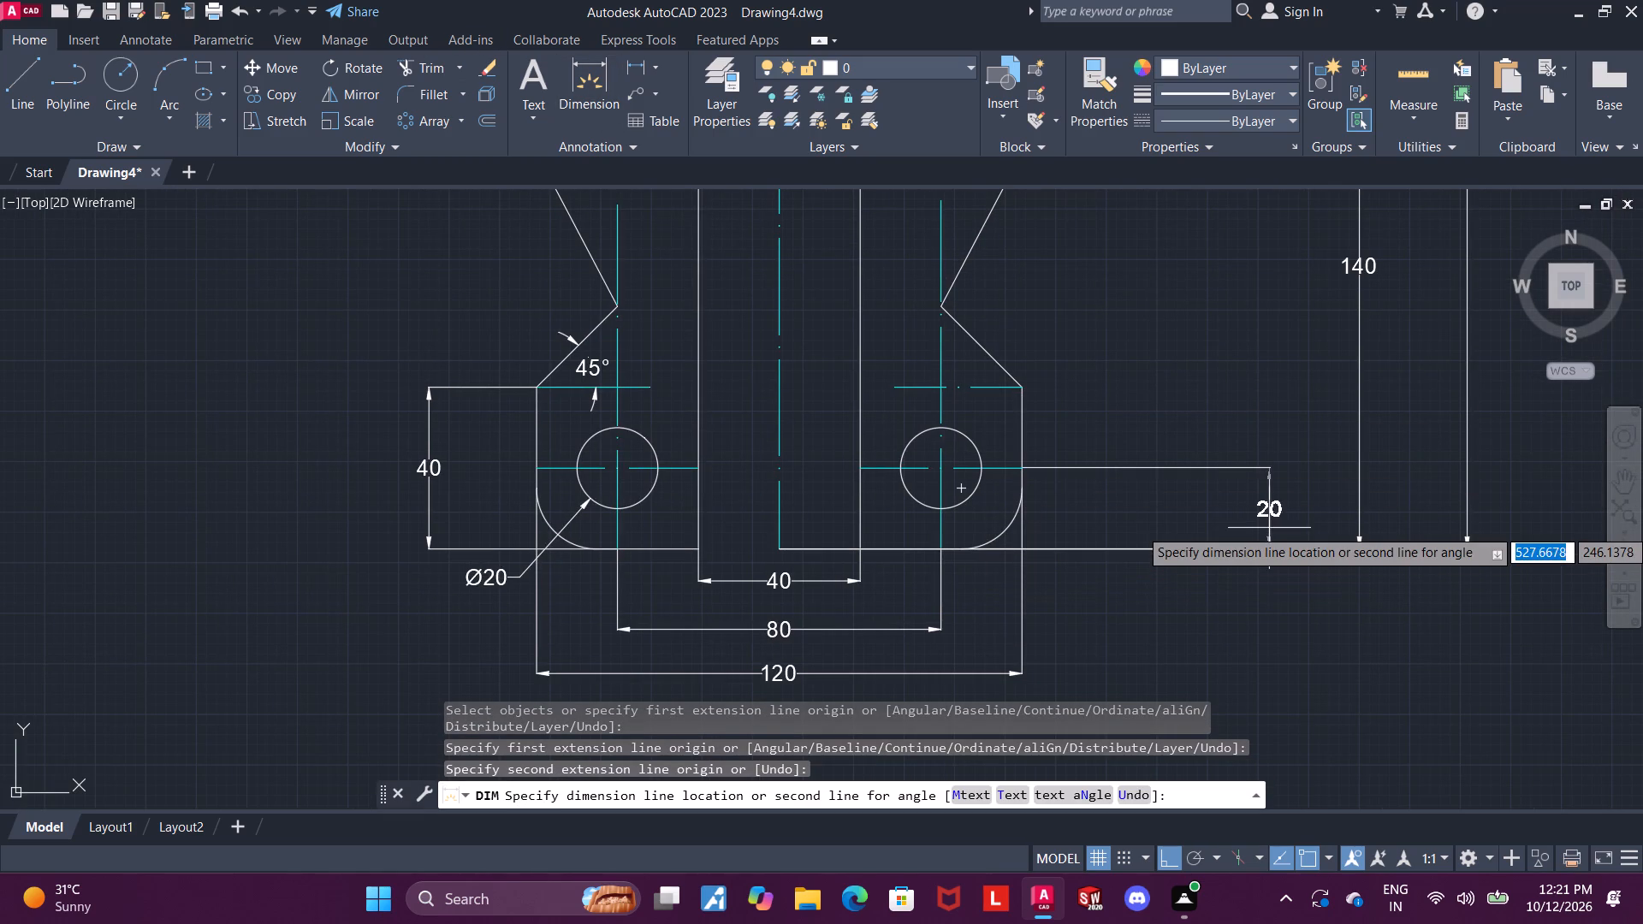
{"action": "left_click", "coordinate": [1137, 516]}
{"action": "key", "text": "Escape"}
Add a radius dimension to the fillet at the profile's bottom-right corner, placed below and outside the corner.
{"action": "scroll", "coordinate": [1038, 532], "scroll_direction": "up", "scroll_amount": 1}
{"action": "left_click", "coordinate": [618, 103]}
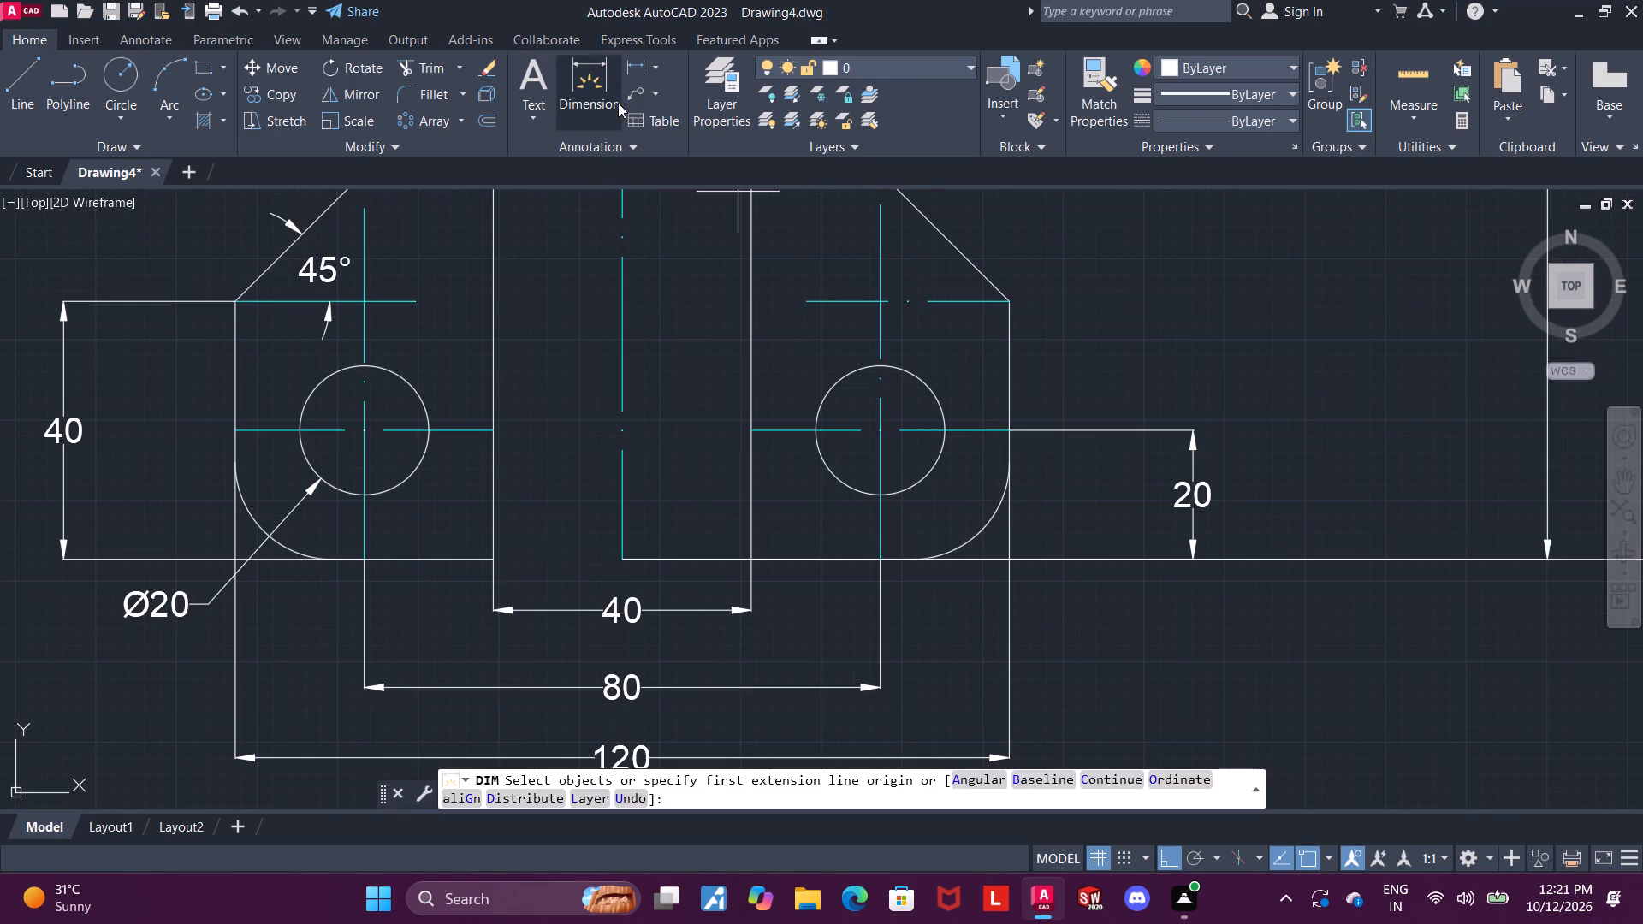
{"action": "left_click", "coordinate": [967, 545]}
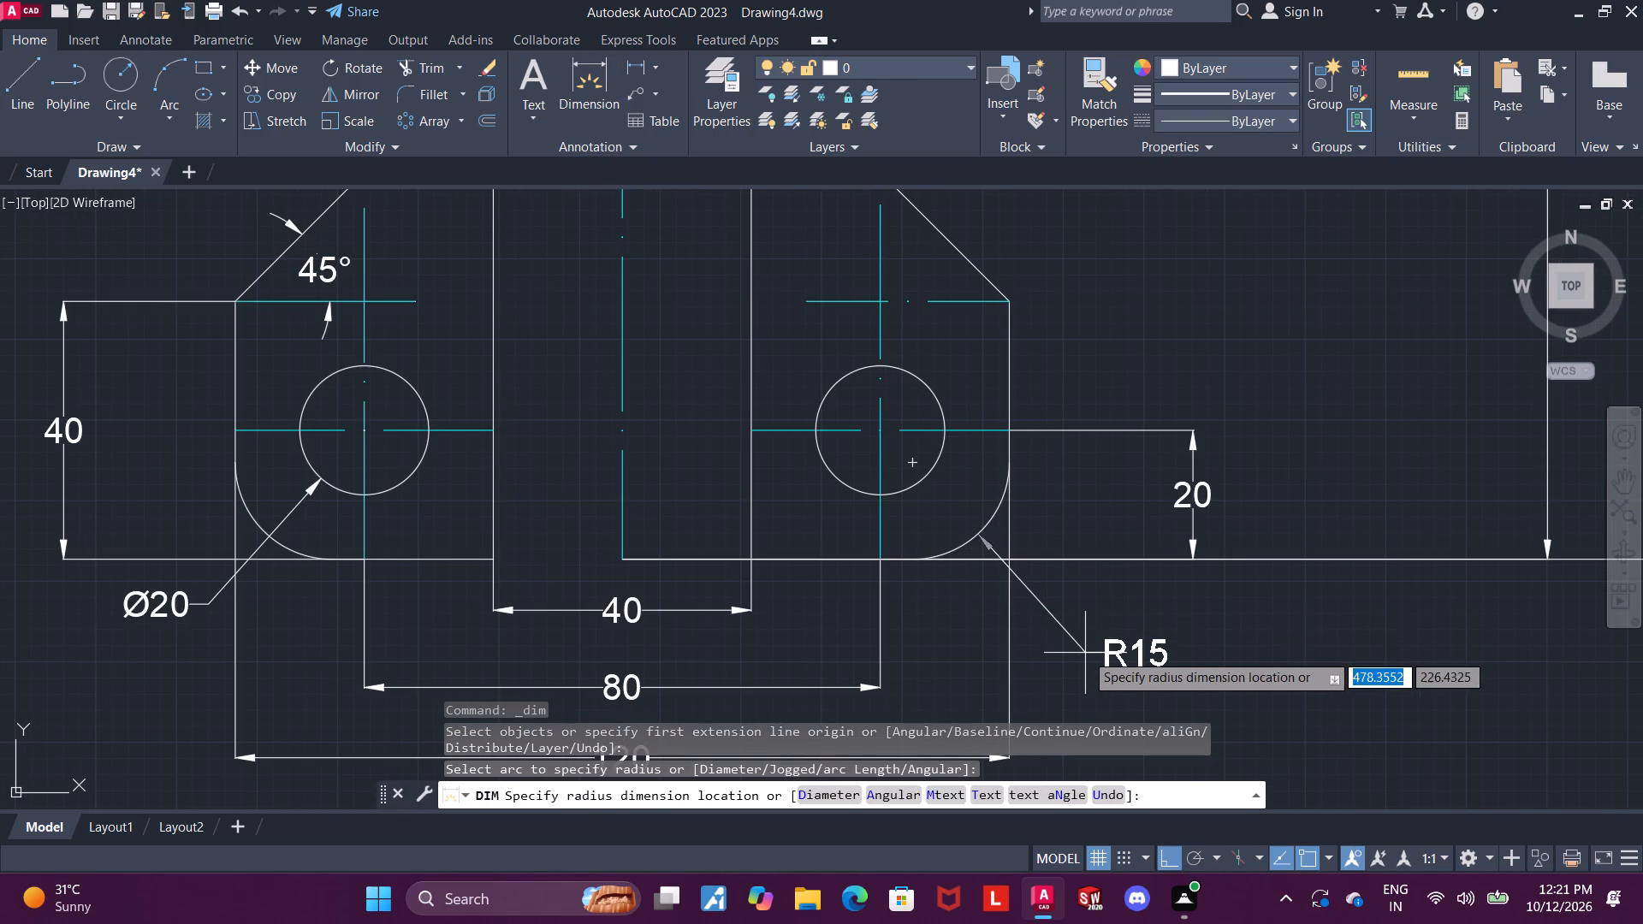
{"action": "left_click", "coordinate": [1109, 654]}
{"action": "key", "text": "Escape"}
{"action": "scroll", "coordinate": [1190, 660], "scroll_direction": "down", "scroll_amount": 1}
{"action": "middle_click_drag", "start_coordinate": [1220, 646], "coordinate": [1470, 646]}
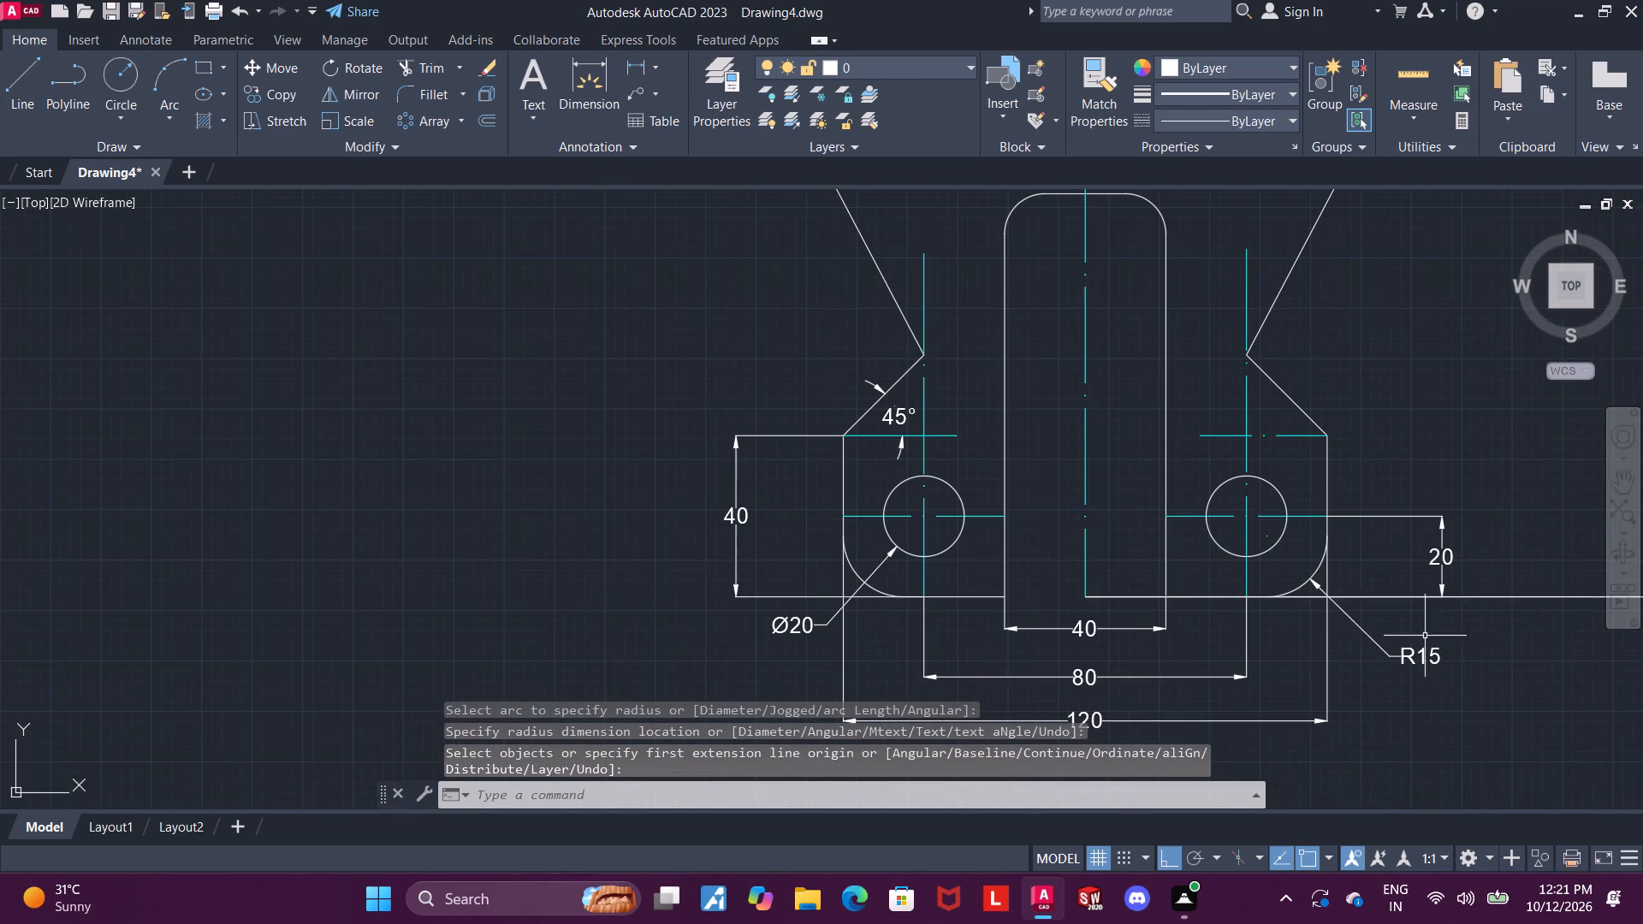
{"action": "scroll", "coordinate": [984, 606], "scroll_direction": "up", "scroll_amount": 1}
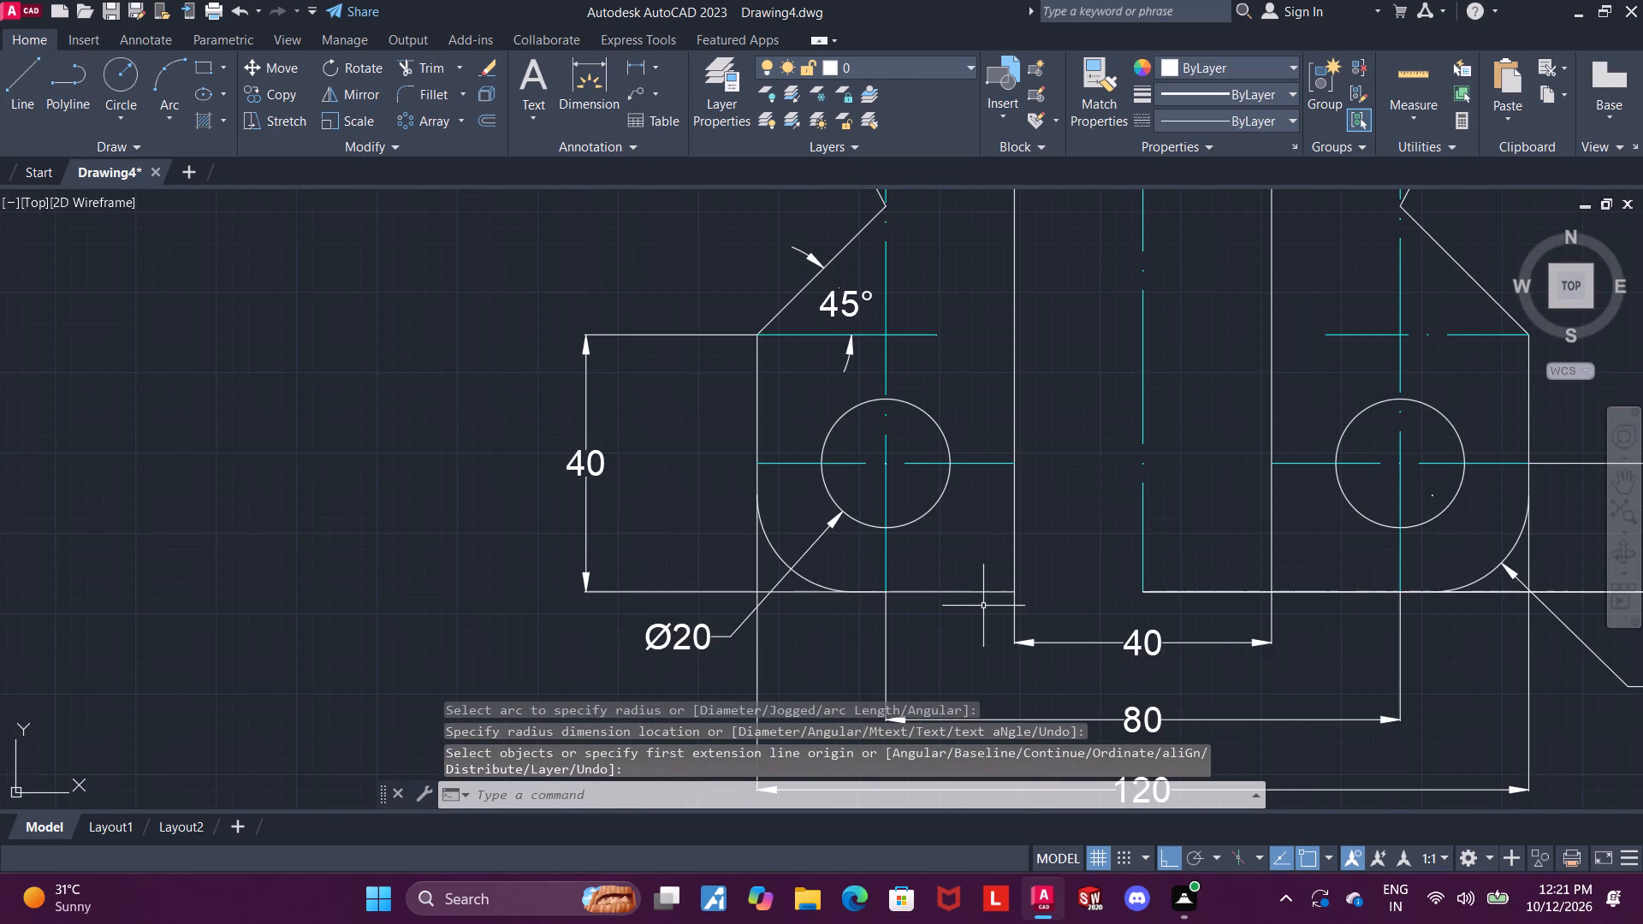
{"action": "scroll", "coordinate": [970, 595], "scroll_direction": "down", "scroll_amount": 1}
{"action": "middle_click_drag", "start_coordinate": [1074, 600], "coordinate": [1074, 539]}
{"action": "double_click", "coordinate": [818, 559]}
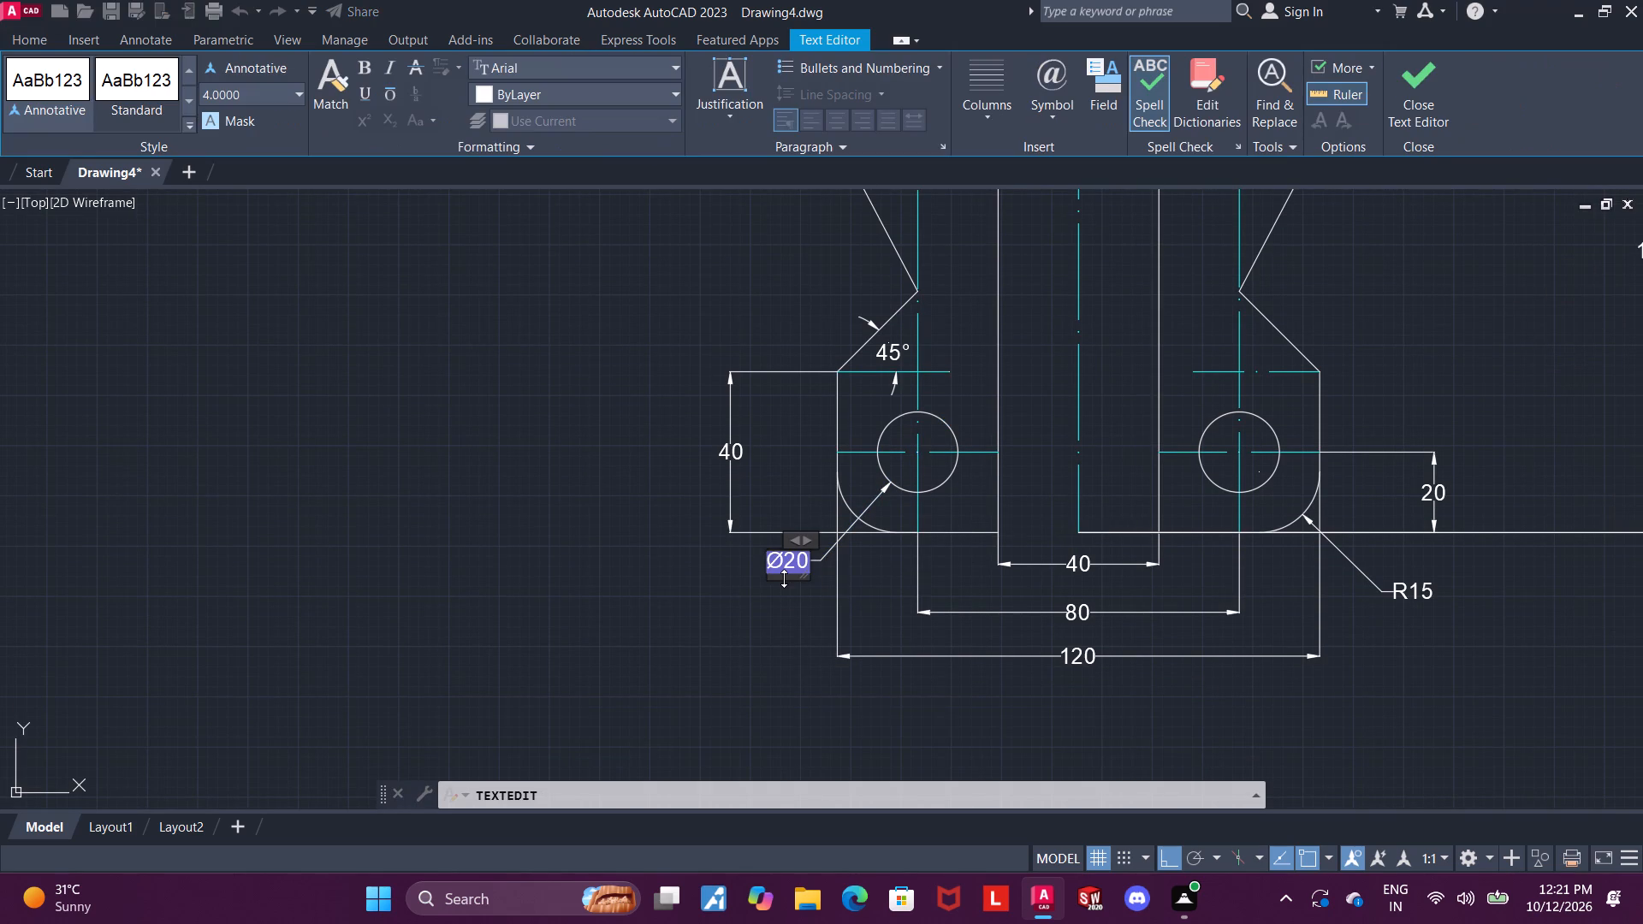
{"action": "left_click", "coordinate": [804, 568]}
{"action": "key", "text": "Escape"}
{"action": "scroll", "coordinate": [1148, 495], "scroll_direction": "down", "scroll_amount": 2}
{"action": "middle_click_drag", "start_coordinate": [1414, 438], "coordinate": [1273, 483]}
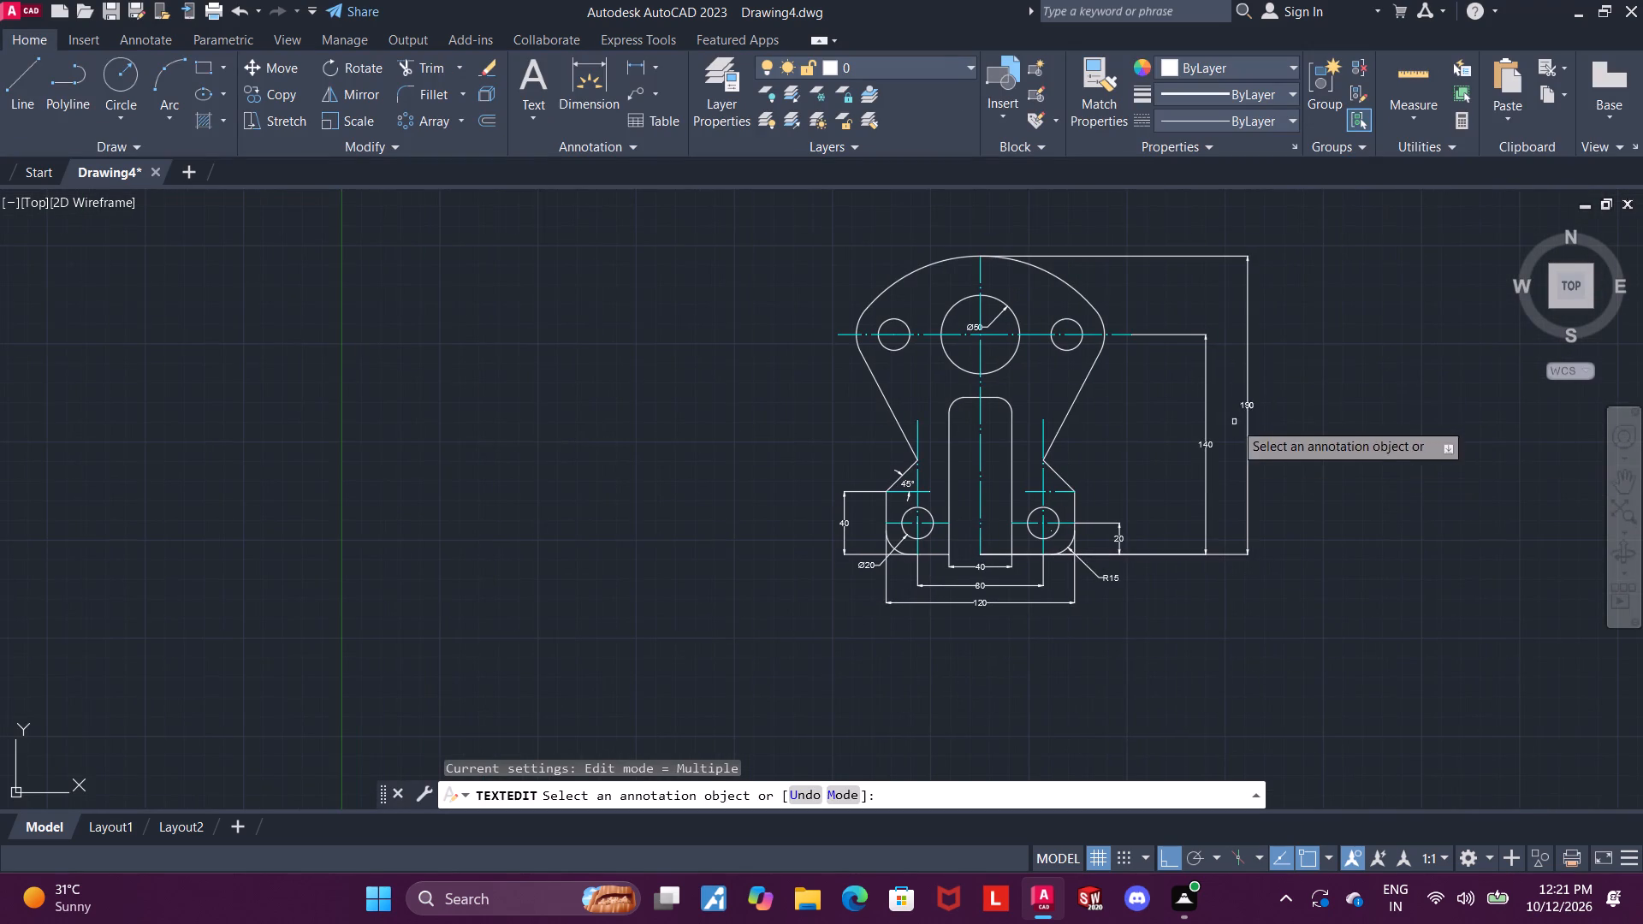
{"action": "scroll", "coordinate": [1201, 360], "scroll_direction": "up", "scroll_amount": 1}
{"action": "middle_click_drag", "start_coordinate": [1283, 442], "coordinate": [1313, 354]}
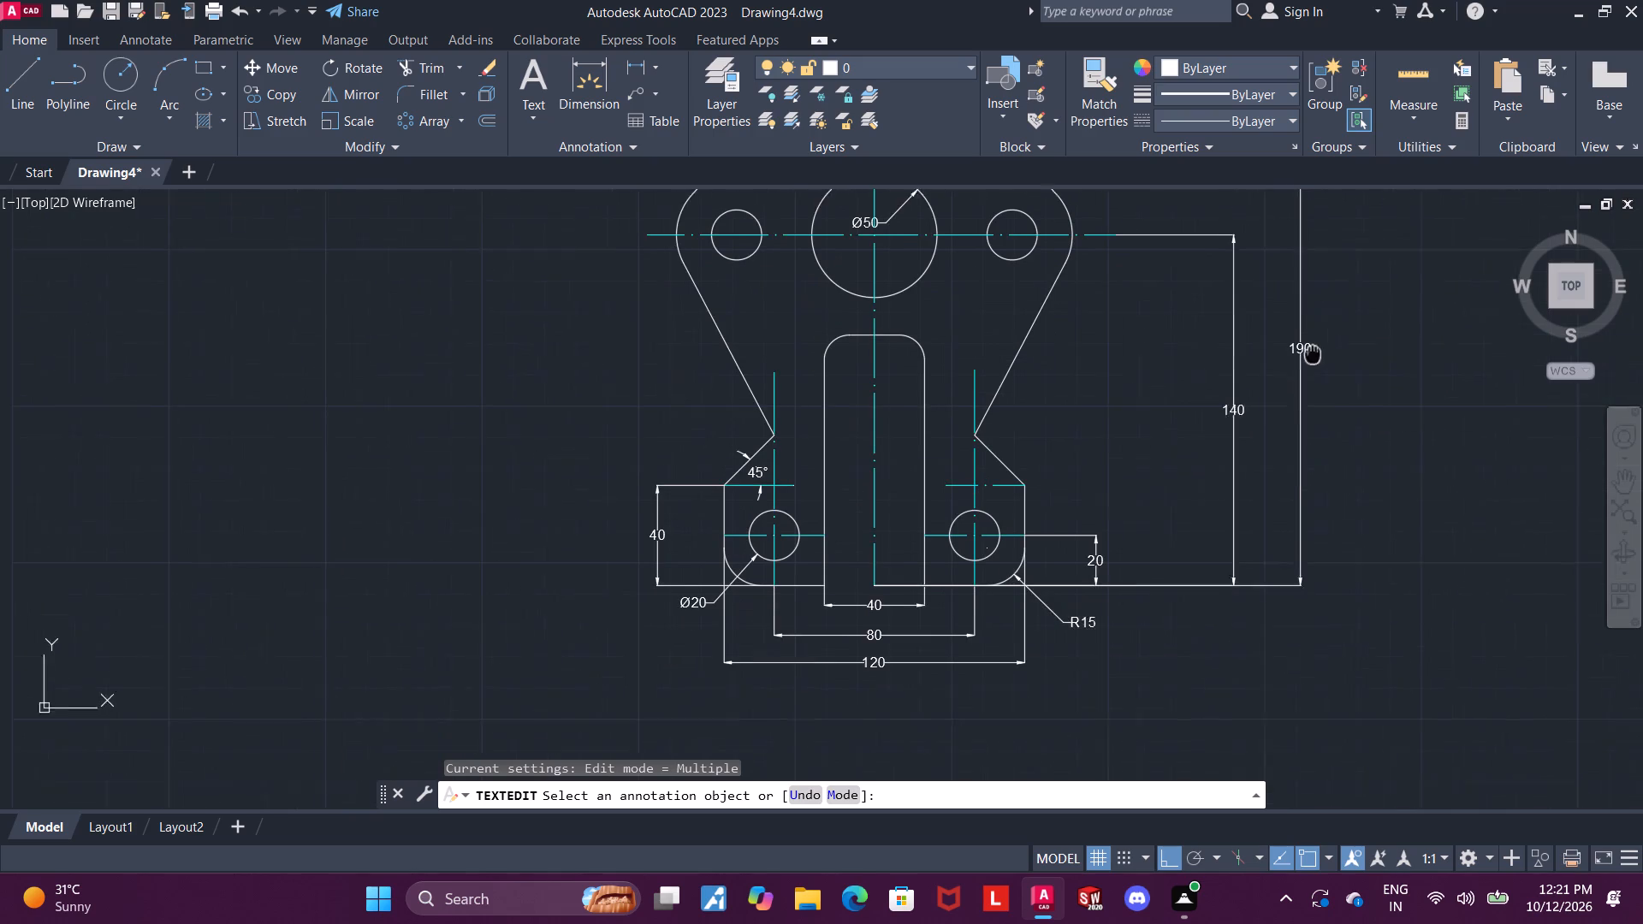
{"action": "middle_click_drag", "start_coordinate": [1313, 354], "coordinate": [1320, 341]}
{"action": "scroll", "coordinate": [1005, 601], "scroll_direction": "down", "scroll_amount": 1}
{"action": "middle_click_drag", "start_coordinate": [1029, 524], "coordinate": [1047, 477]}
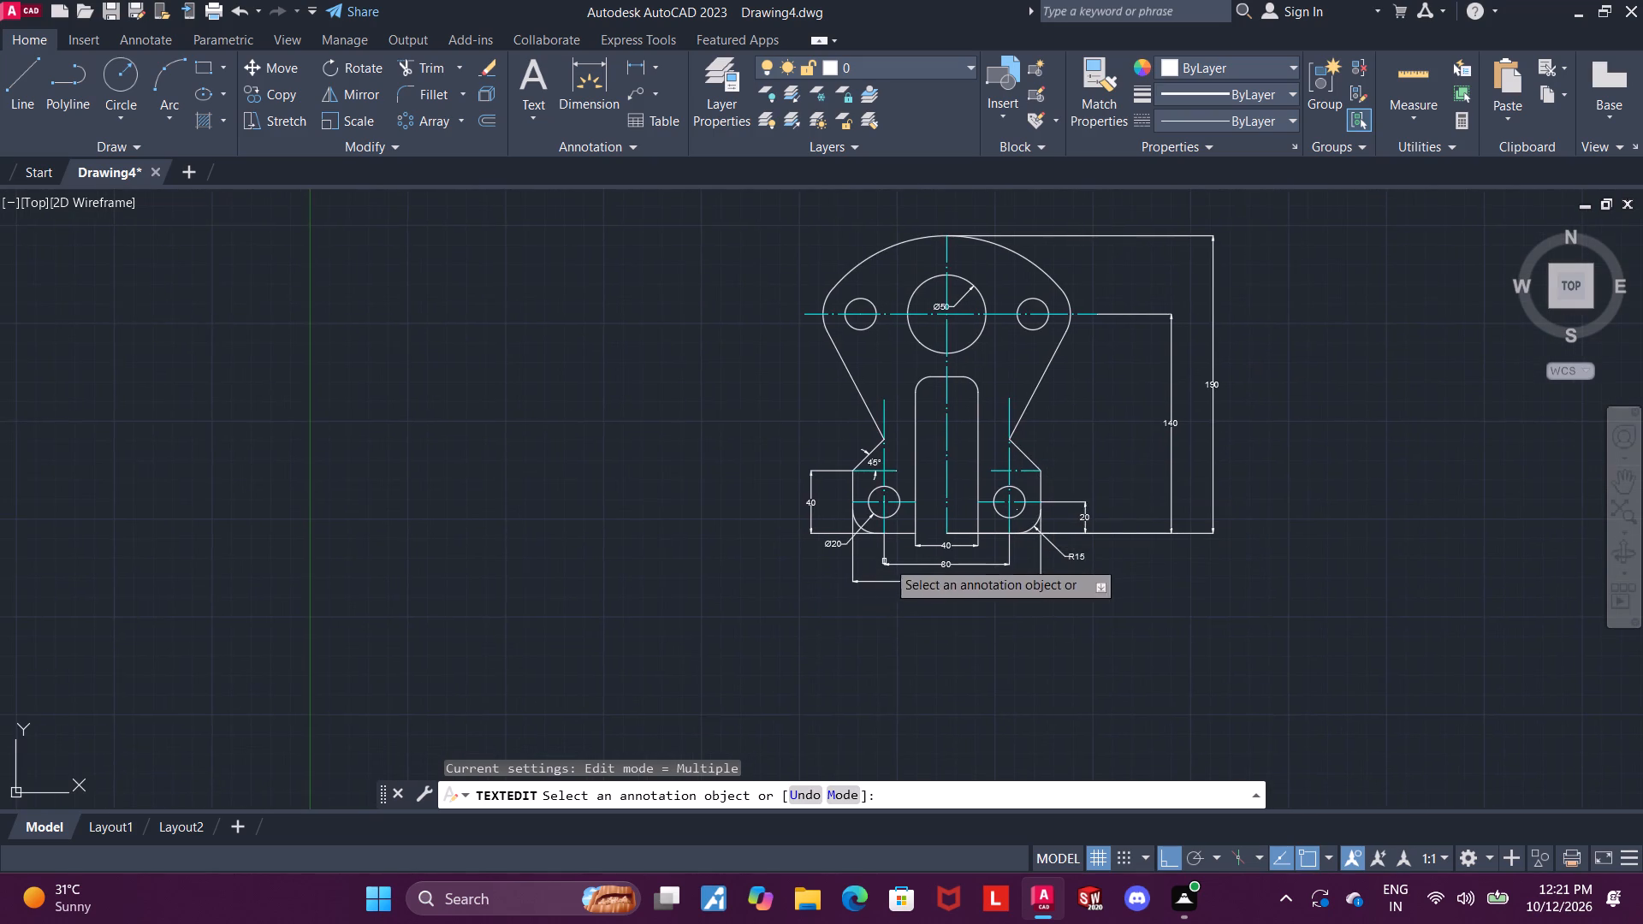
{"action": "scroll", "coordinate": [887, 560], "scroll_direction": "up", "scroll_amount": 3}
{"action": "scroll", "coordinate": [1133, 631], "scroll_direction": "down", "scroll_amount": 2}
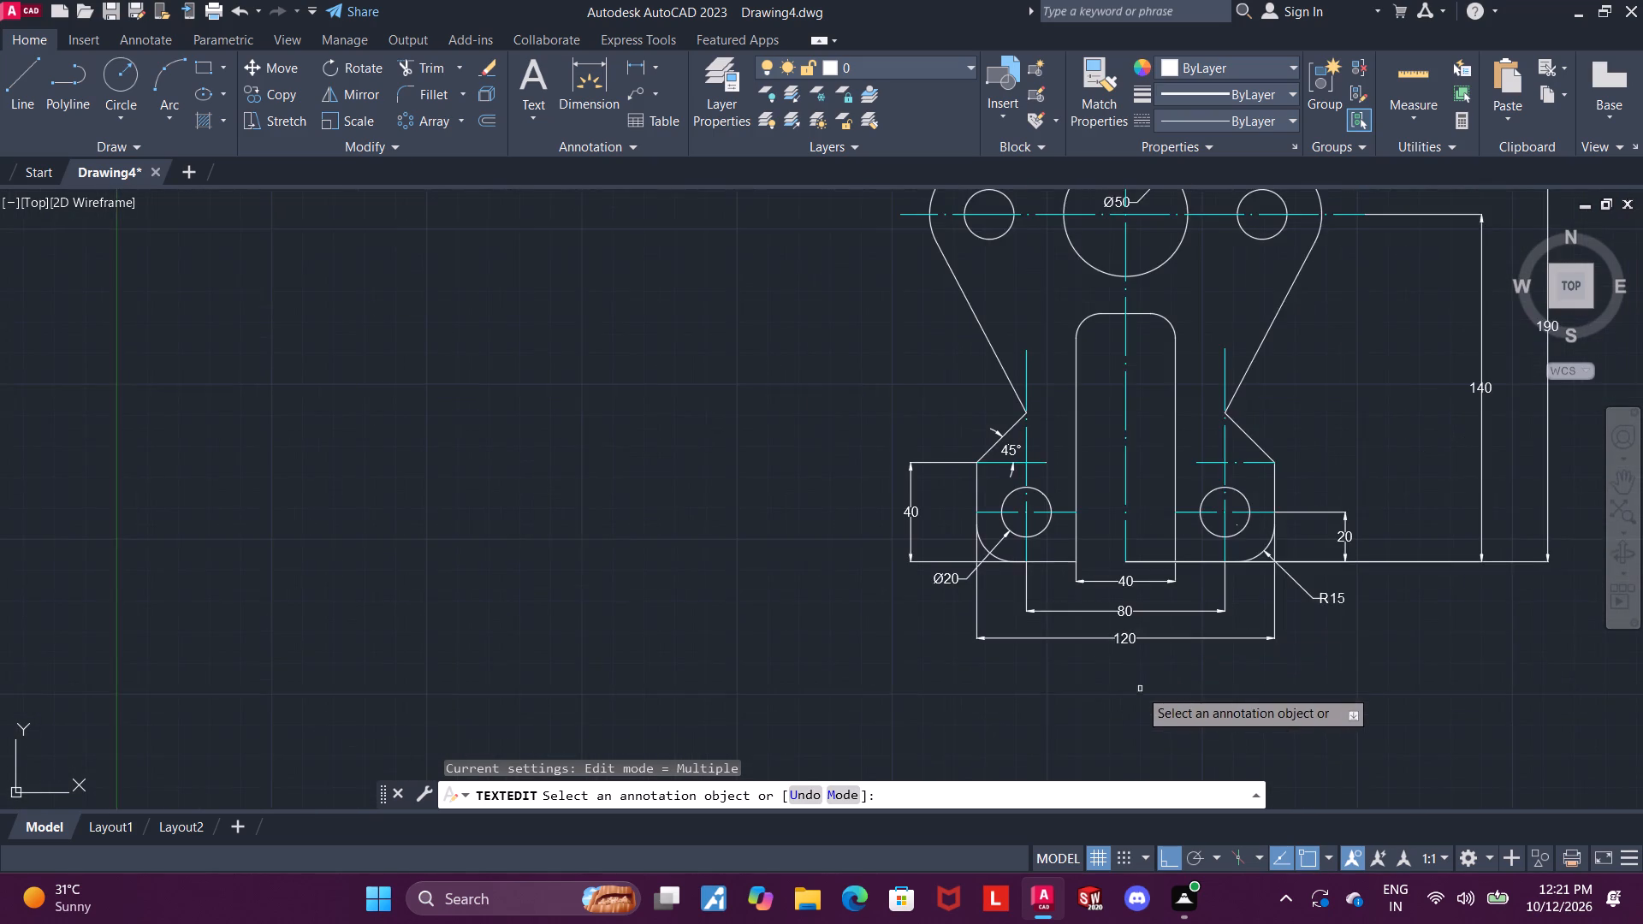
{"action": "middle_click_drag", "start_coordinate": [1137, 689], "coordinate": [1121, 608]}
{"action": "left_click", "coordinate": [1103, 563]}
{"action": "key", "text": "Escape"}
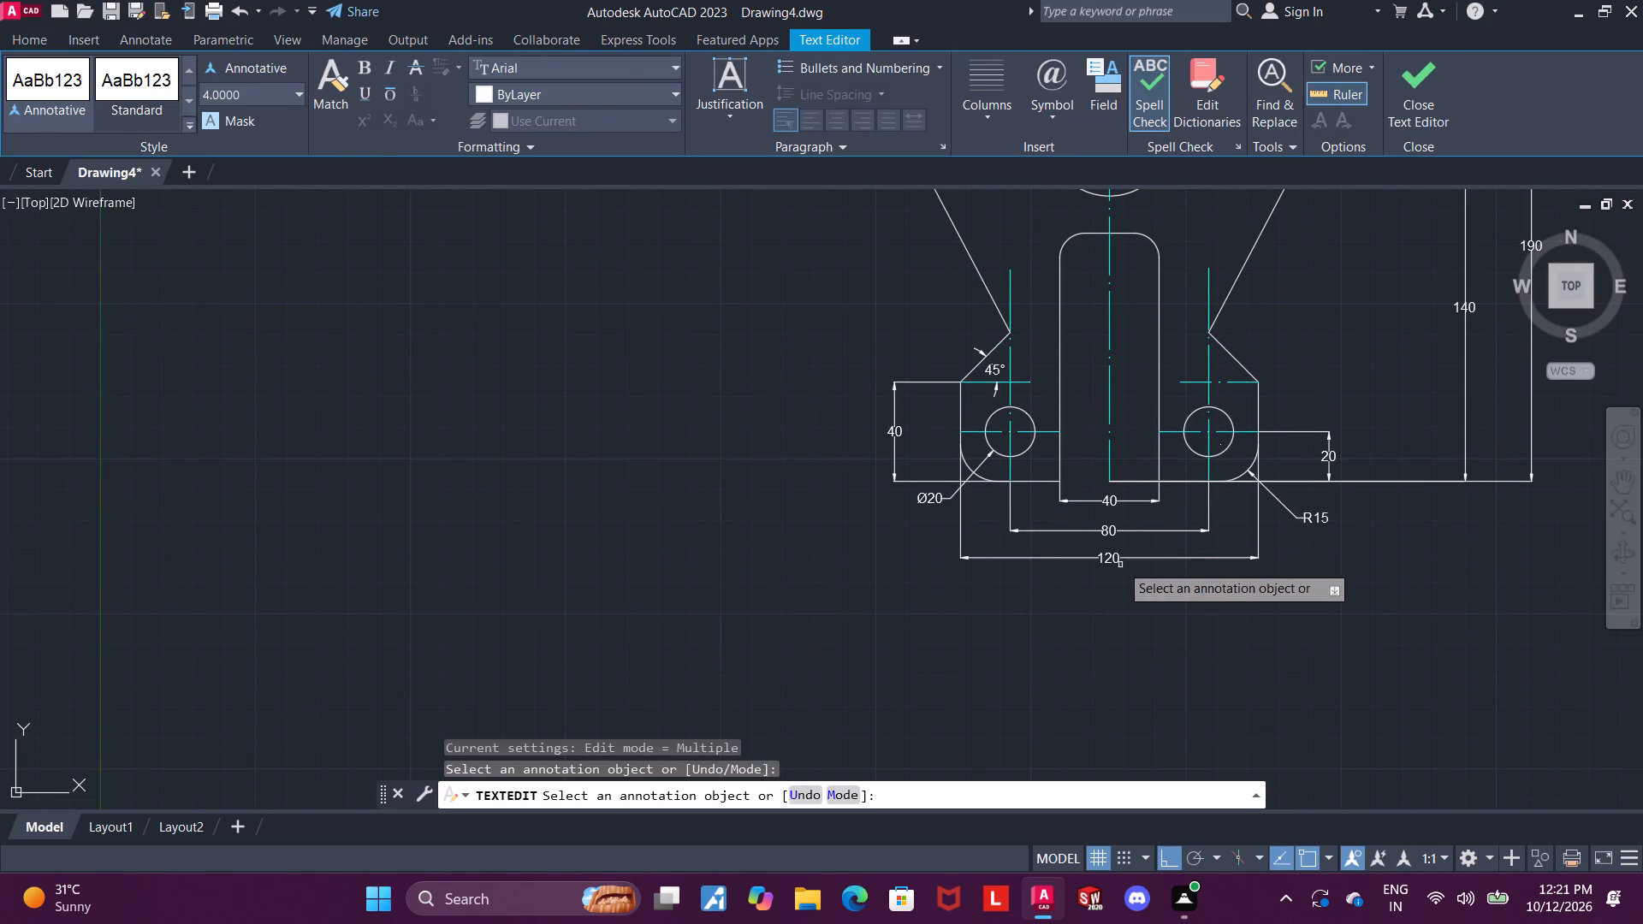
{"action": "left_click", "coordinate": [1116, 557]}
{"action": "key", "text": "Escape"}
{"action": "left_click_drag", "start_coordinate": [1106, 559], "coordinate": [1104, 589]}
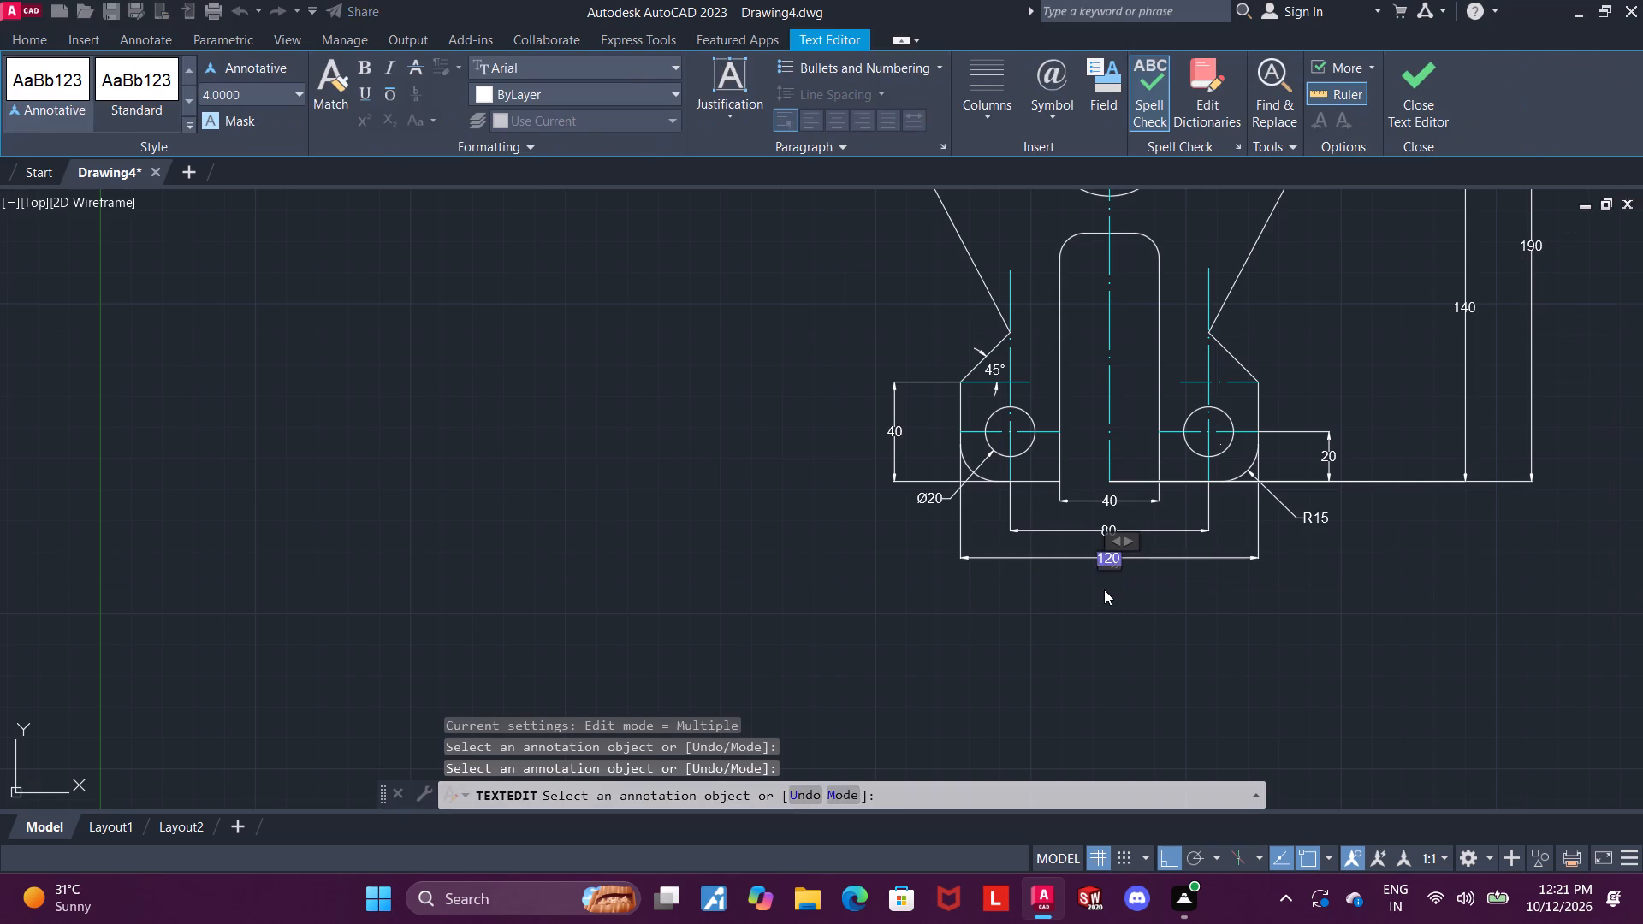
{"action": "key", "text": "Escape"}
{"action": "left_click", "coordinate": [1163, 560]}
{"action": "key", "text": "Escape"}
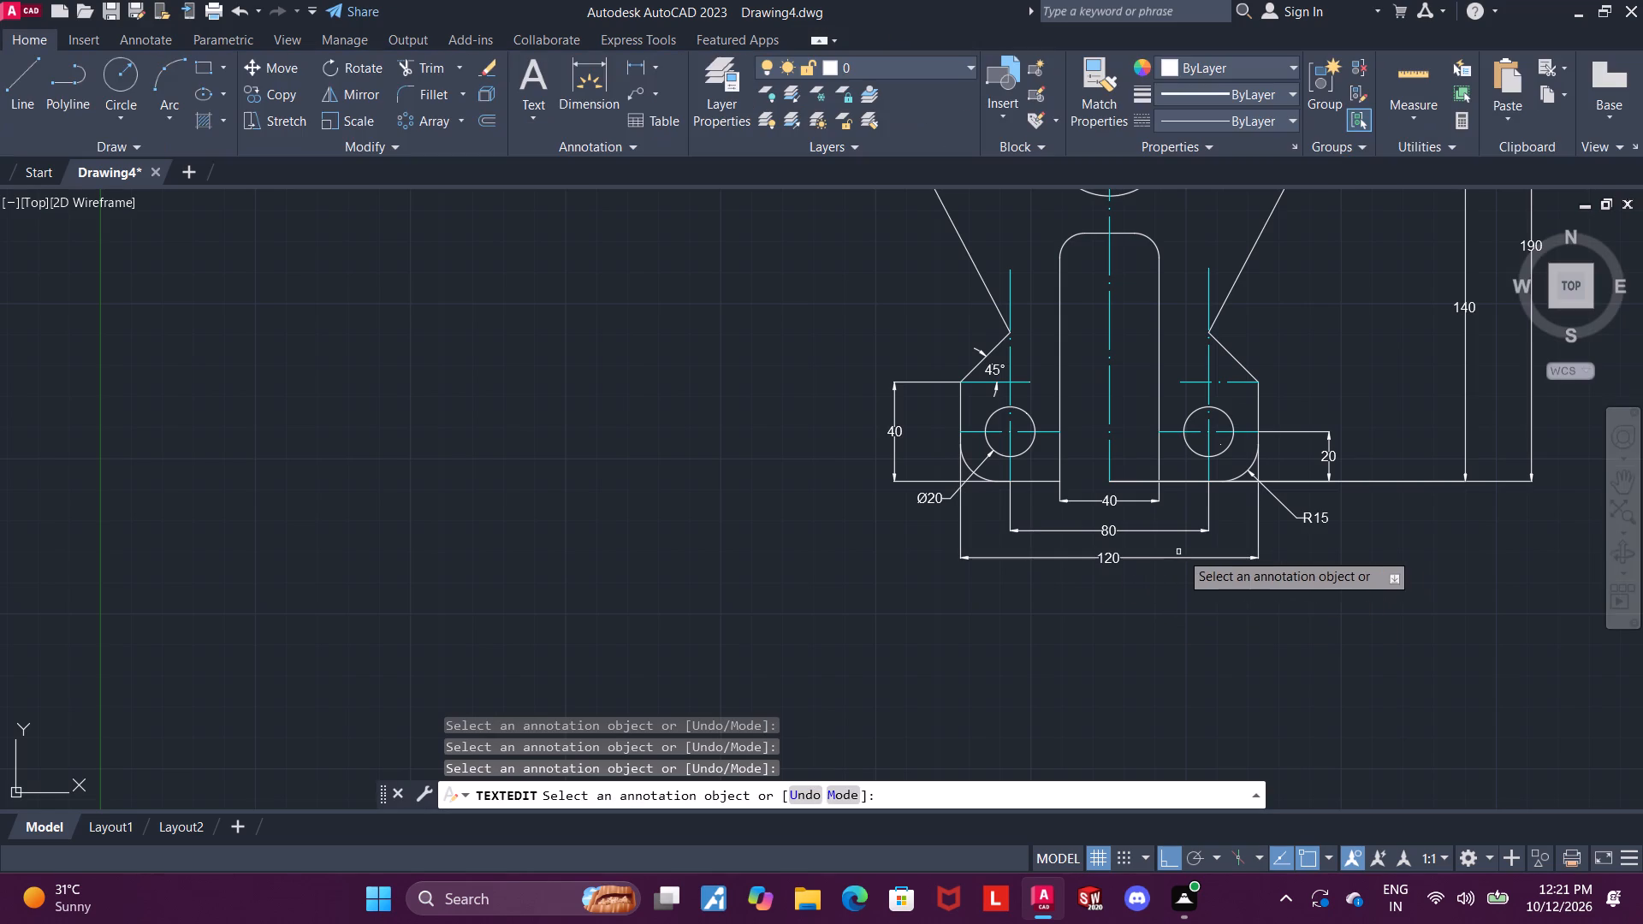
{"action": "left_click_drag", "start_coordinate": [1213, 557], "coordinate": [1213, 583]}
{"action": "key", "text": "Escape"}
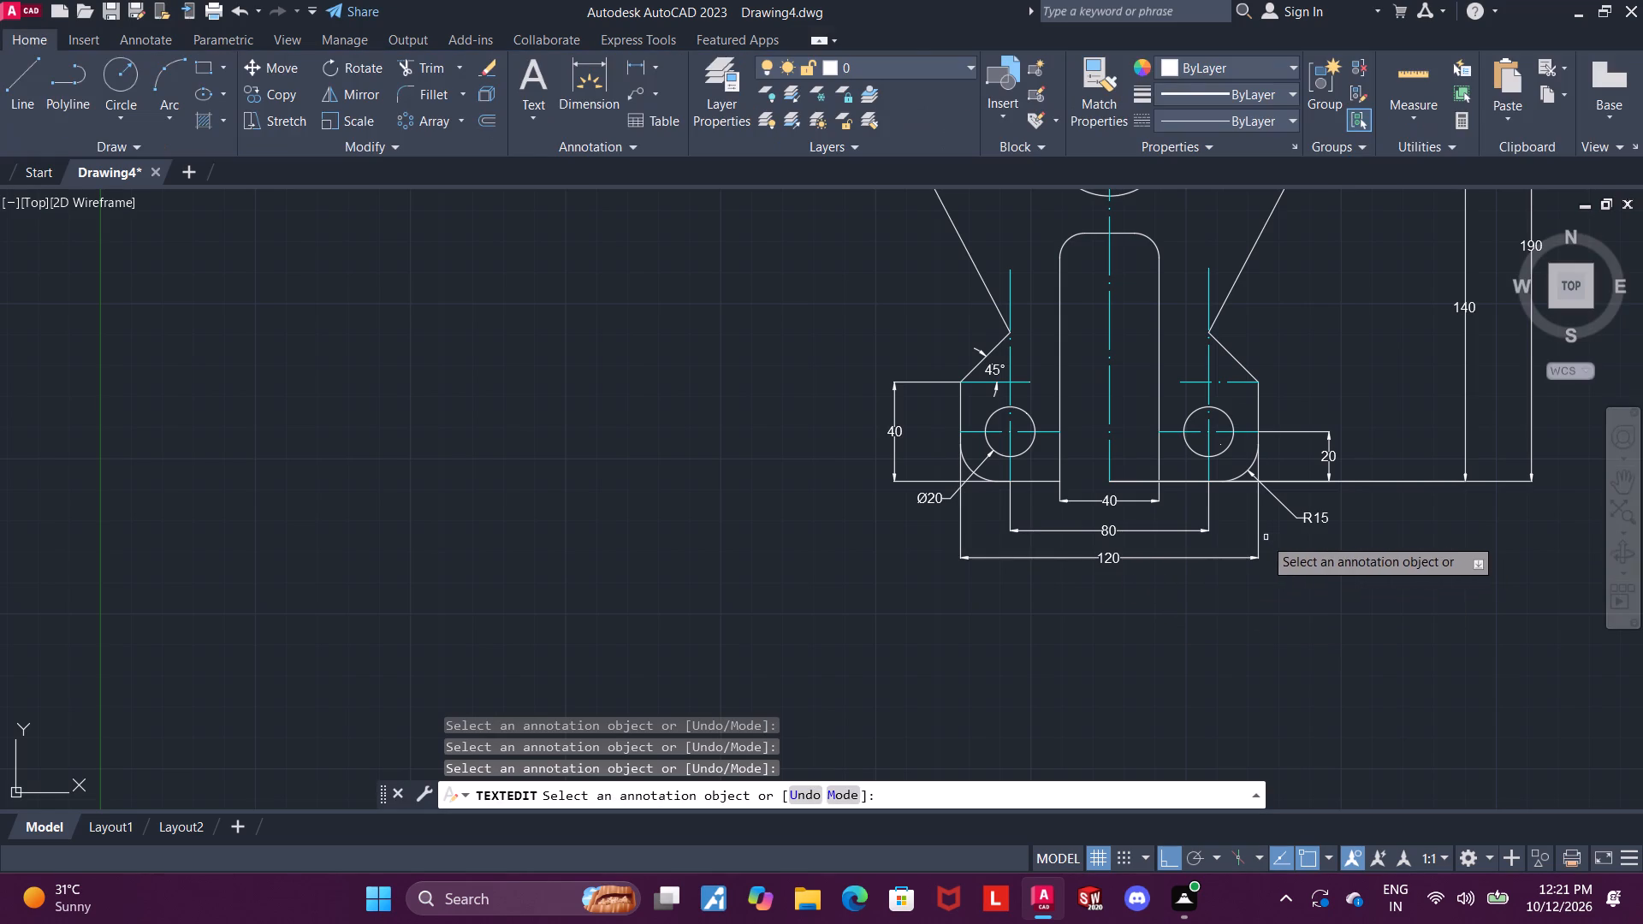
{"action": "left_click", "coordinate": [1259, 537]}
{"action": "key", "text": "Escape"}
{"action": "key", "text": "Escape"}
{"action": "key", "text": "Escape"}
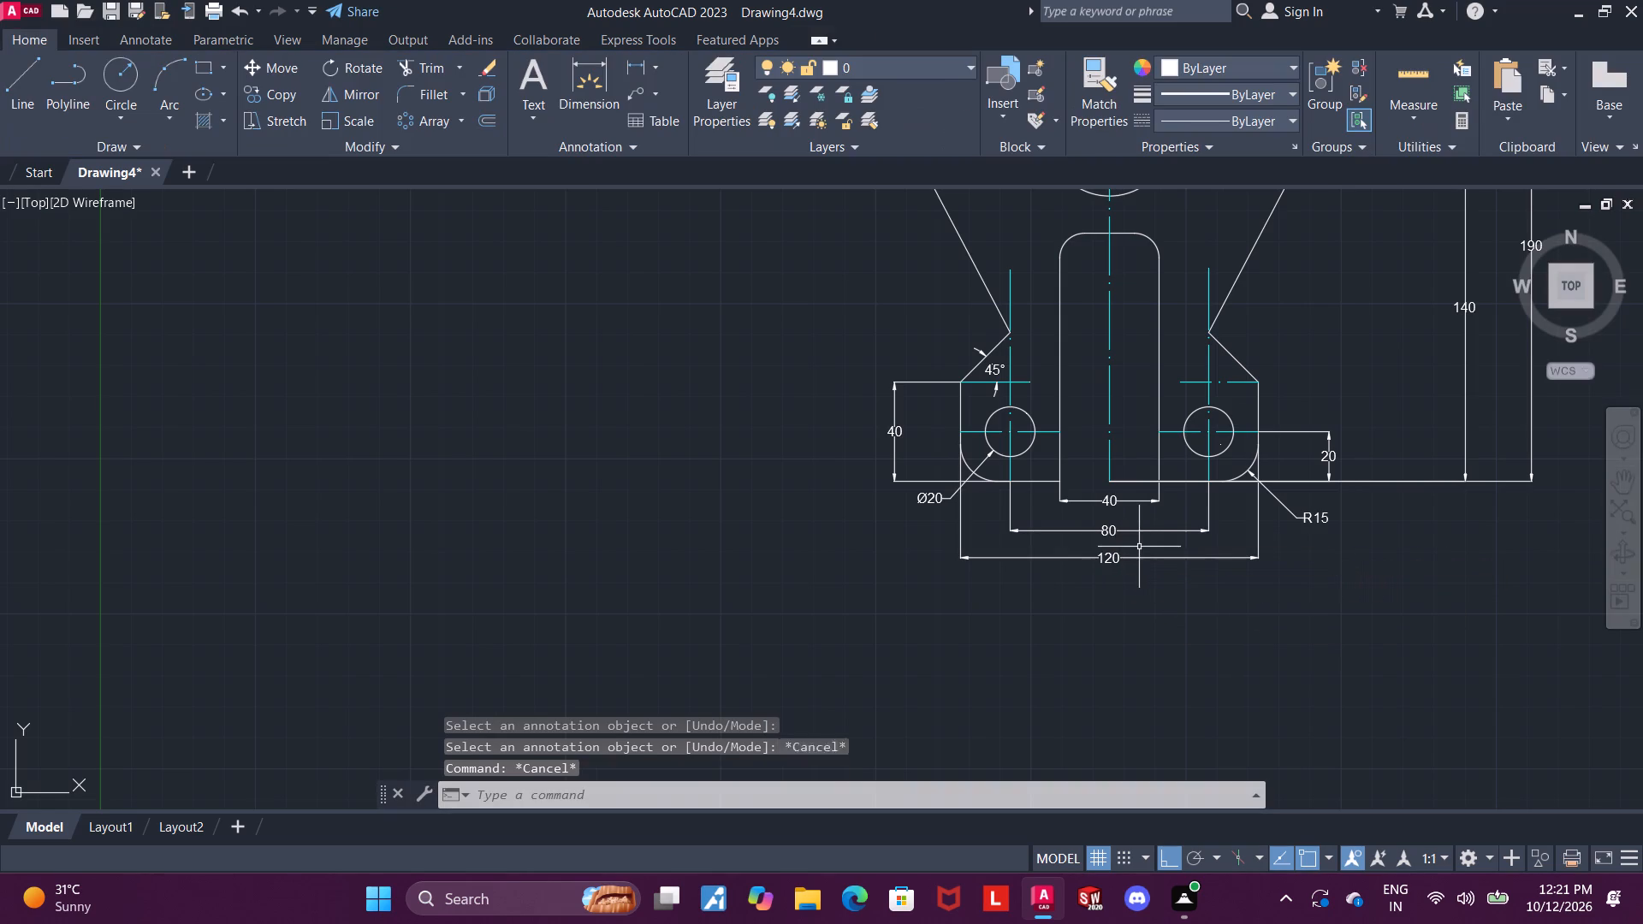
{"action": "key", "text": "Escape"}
Move the 120 and 80 width dimension lines farther down, away from the profile's bottom edge.
{"action": "left_click_drag", "start_coordinate": [1117, 557], "coordinate": [1112, 579]}
{"action": "left_click", "coordinate": [1109, 562]}
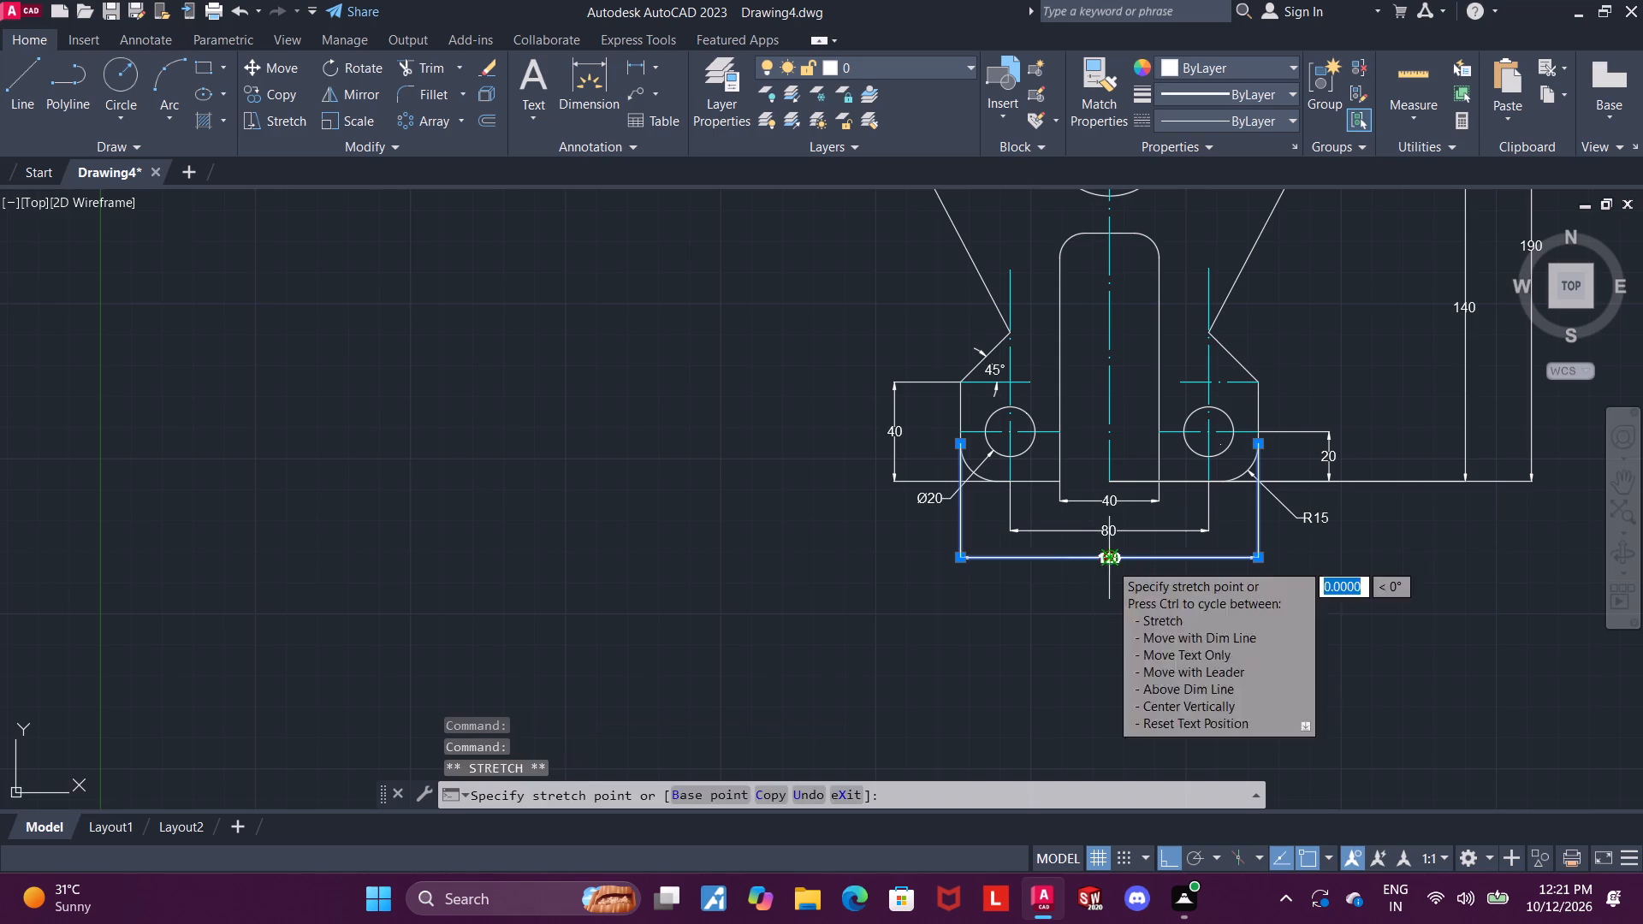
{"action": "left_click", "coordinate": [1109, 583]}
{"action": "key", "text": "Escape"}
{"action": "left_click", "coordinate": [1109, 535]}
{"action": "left_click", "coordinate": [1108, 532]}
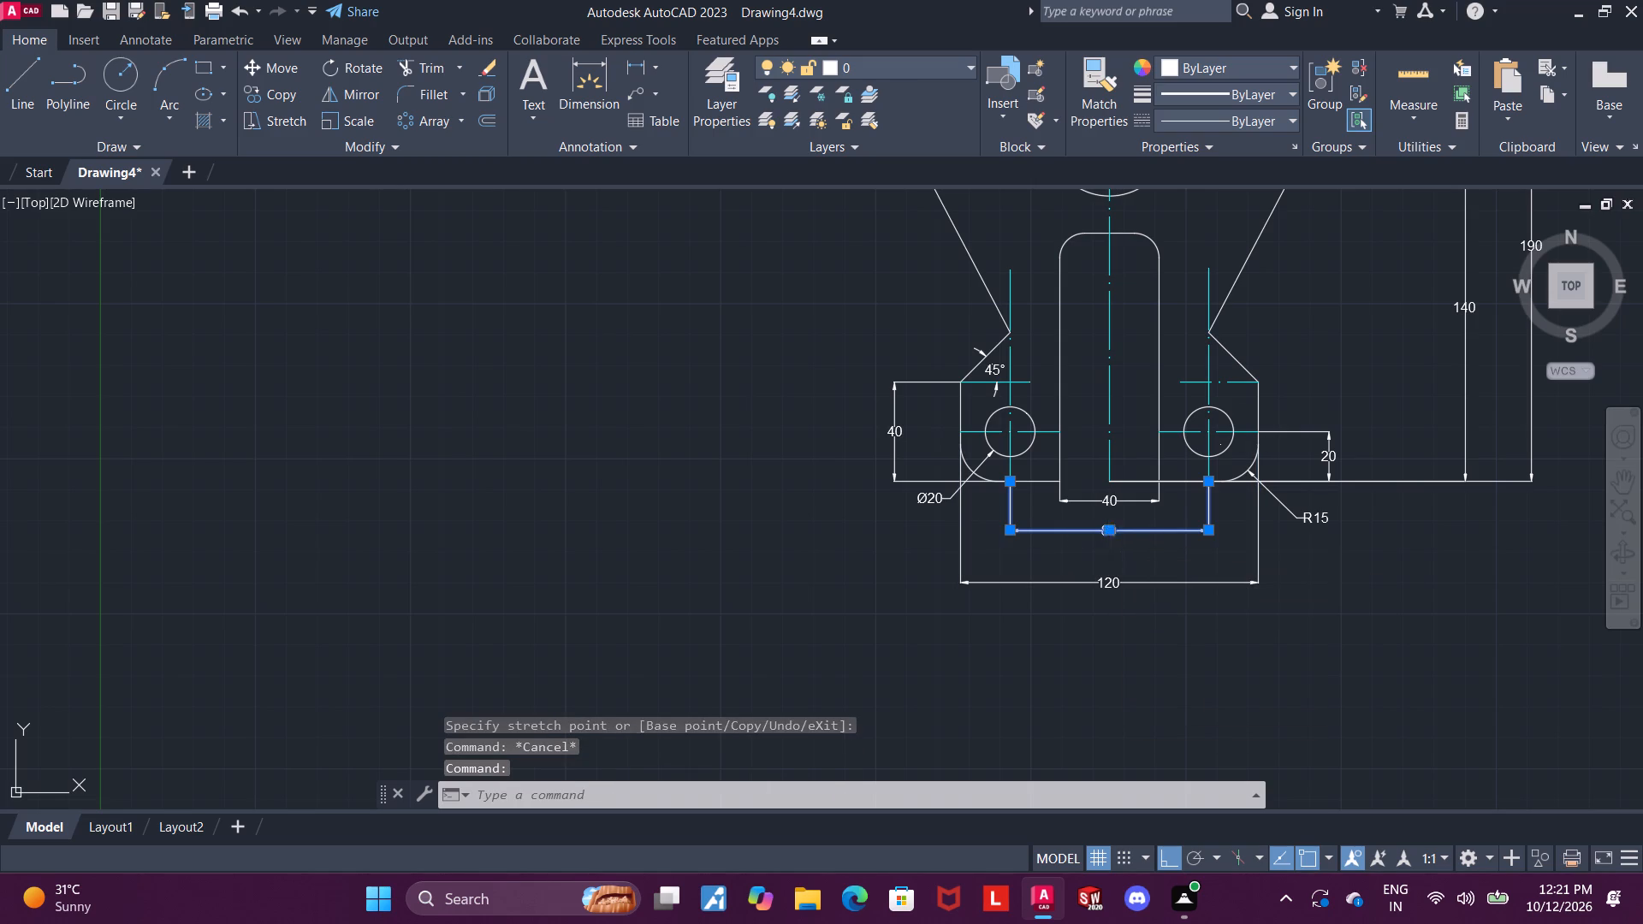
{"action": "left_click", "coordinate": [1109, 557]}
{"action": "key", "text": "Escape"}
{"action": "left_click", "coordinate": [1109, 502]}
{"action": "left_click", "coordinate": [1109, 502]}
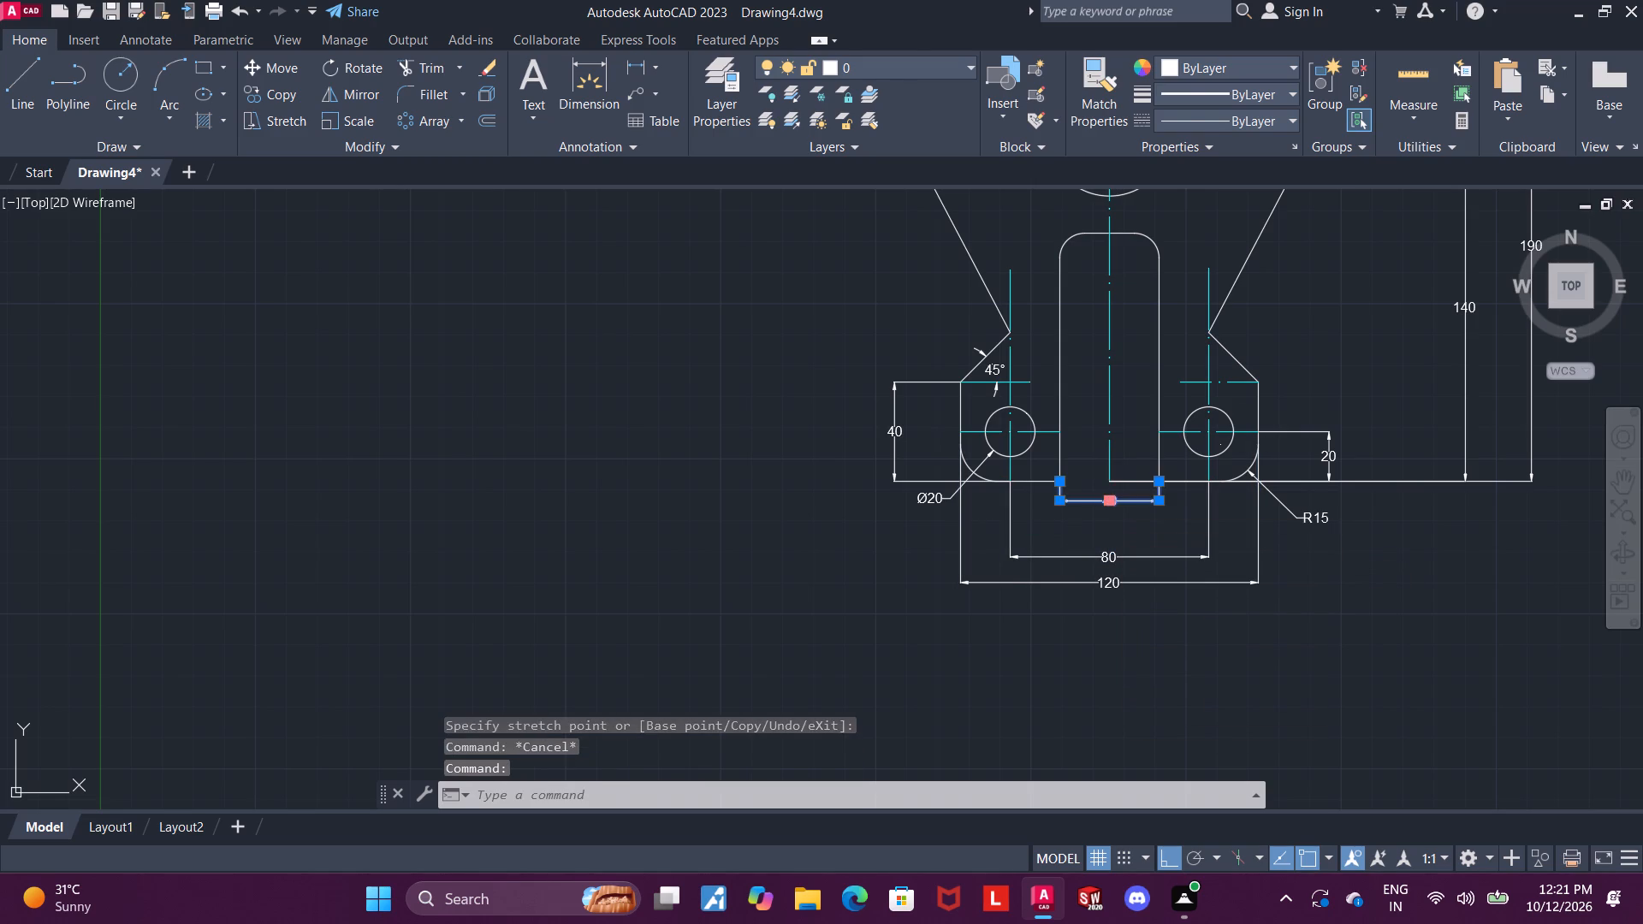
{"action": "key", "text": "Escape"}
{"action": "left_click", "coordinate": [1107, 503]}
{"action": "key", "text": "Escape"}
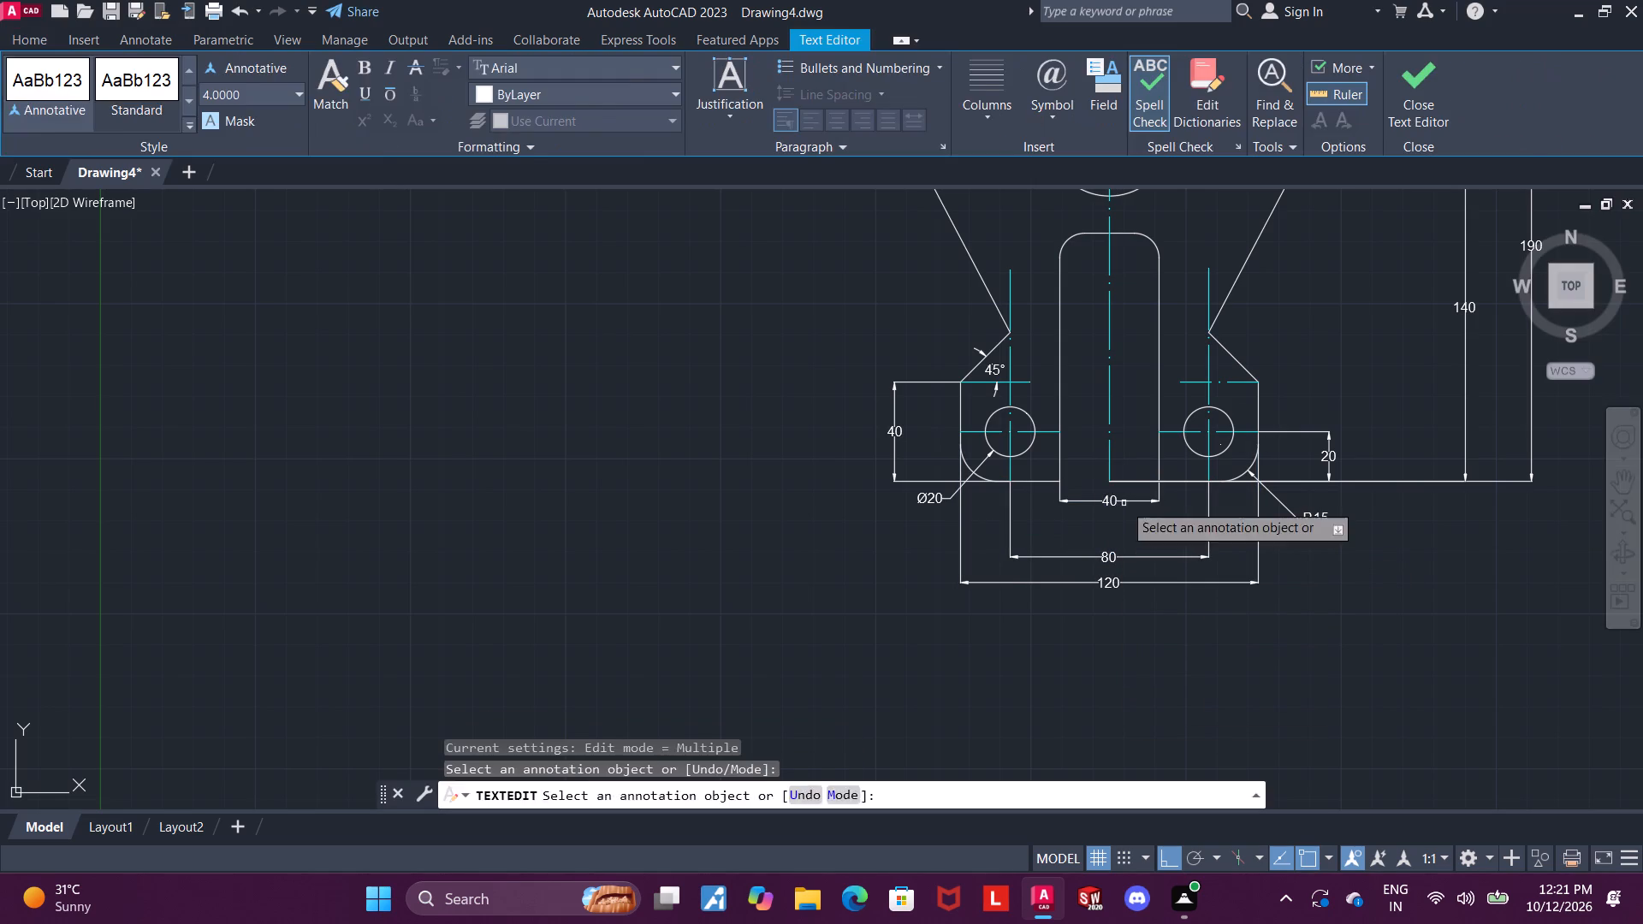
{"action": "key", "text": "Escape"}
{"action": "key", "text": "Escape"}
Move the slot's 40 width dimension line down about 10 units, close above the 80 dimension.
{"action": "left_click", "coordinate": [1111, 500]}
{"action": "left_click", "coordinate": [1112, 501]}
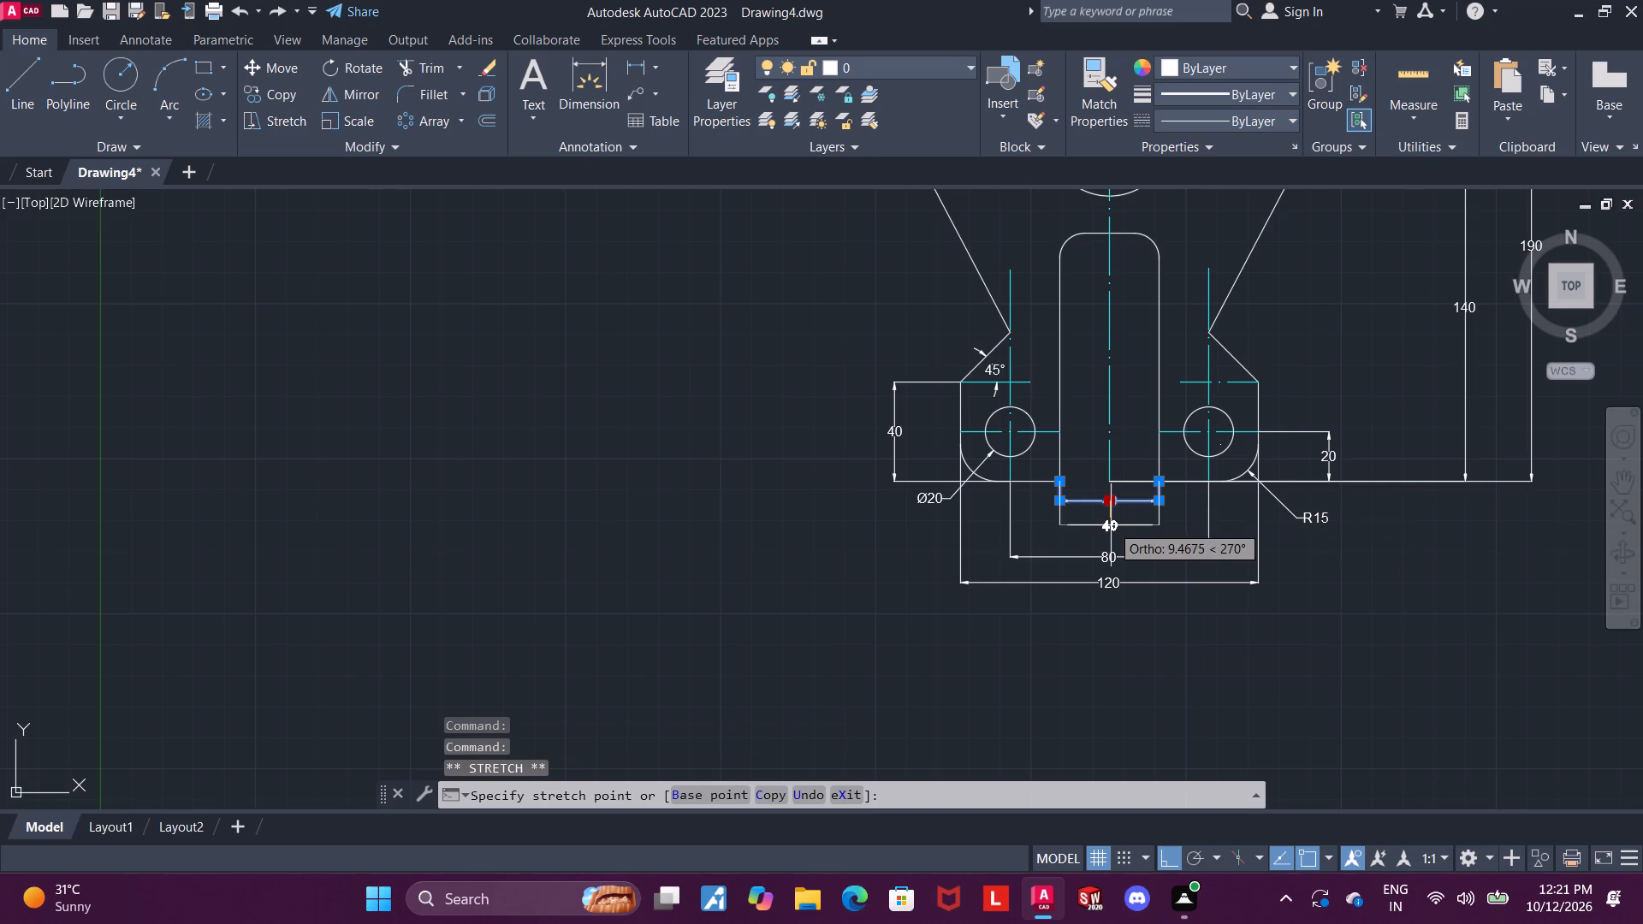
{"action": "left_click", "coordinate": [1112, 528]}
{"action": "key", "text": "Escape"}
Select the 140 height dimension between the upper horizontal centre line and the bottom edge.
{"action": "middle_click_drag", "start_coordinate": [1331, 562], "coordinate": [1335, 579]}
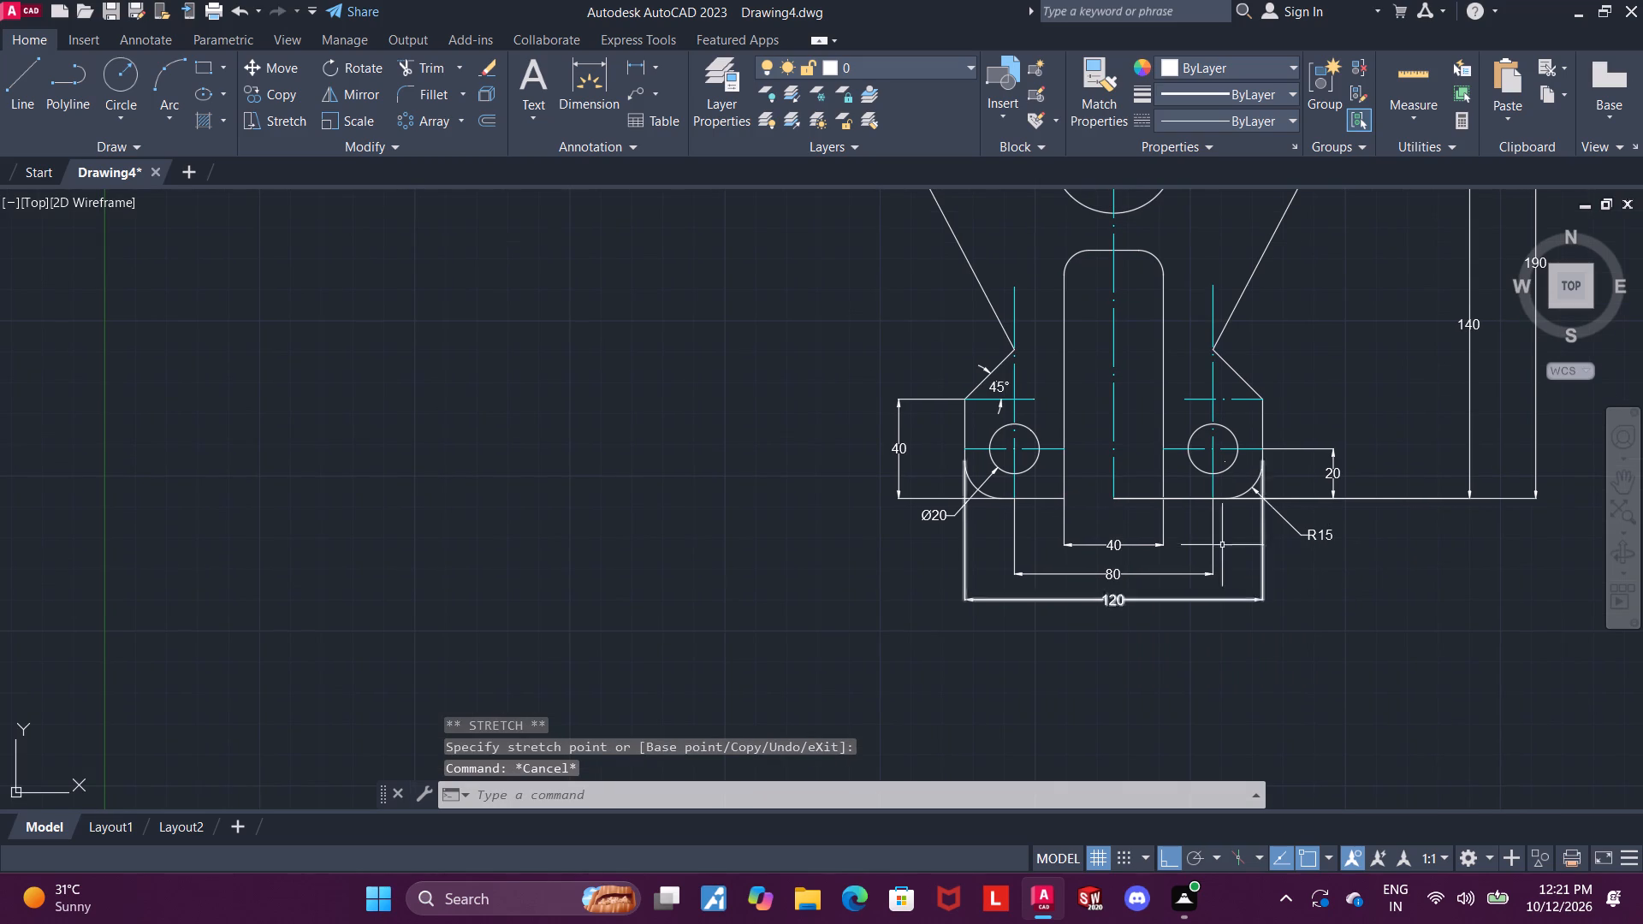
{"action": "scroll", "coordinate": [1171, 455], "scroll_direction": "up", "scroll_amount": 1}
{"action": "scroll", "coordinate": [1255, 511], "scroll_direction": "down", "scroll_amount": 2}
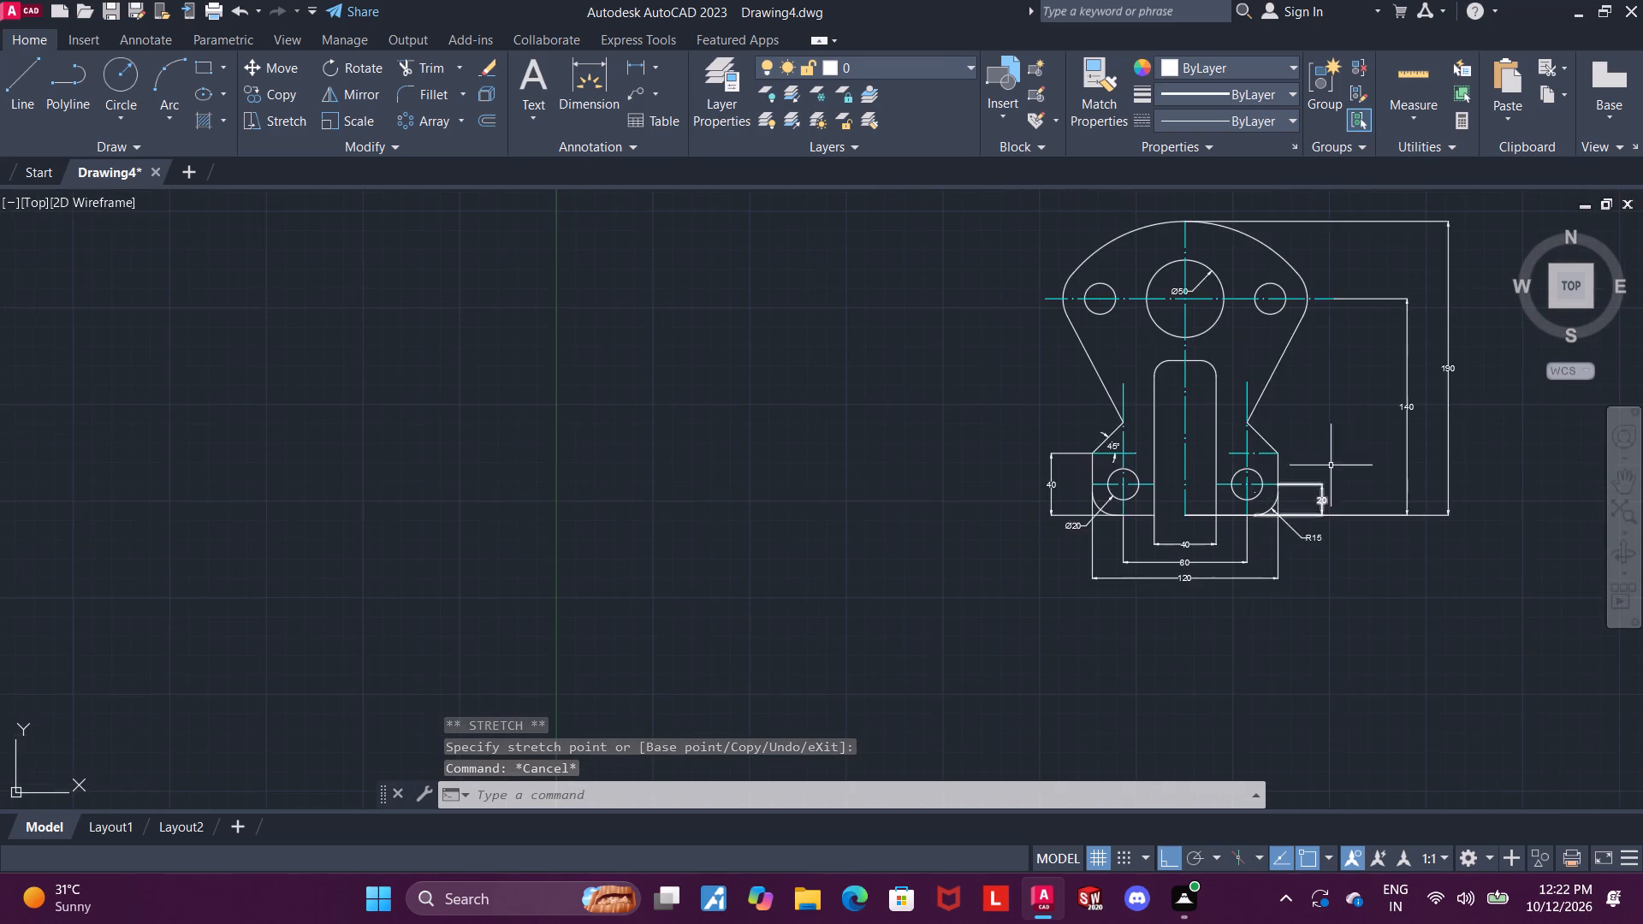
{"action": "middle_click_drag", "start_coordinate": [1343, 458], "coordinate": [1320, 518]}
{"action": "scroll", "coordinate": [1349, 504], "scroll_direction": "up", "scroll_amount": 1}
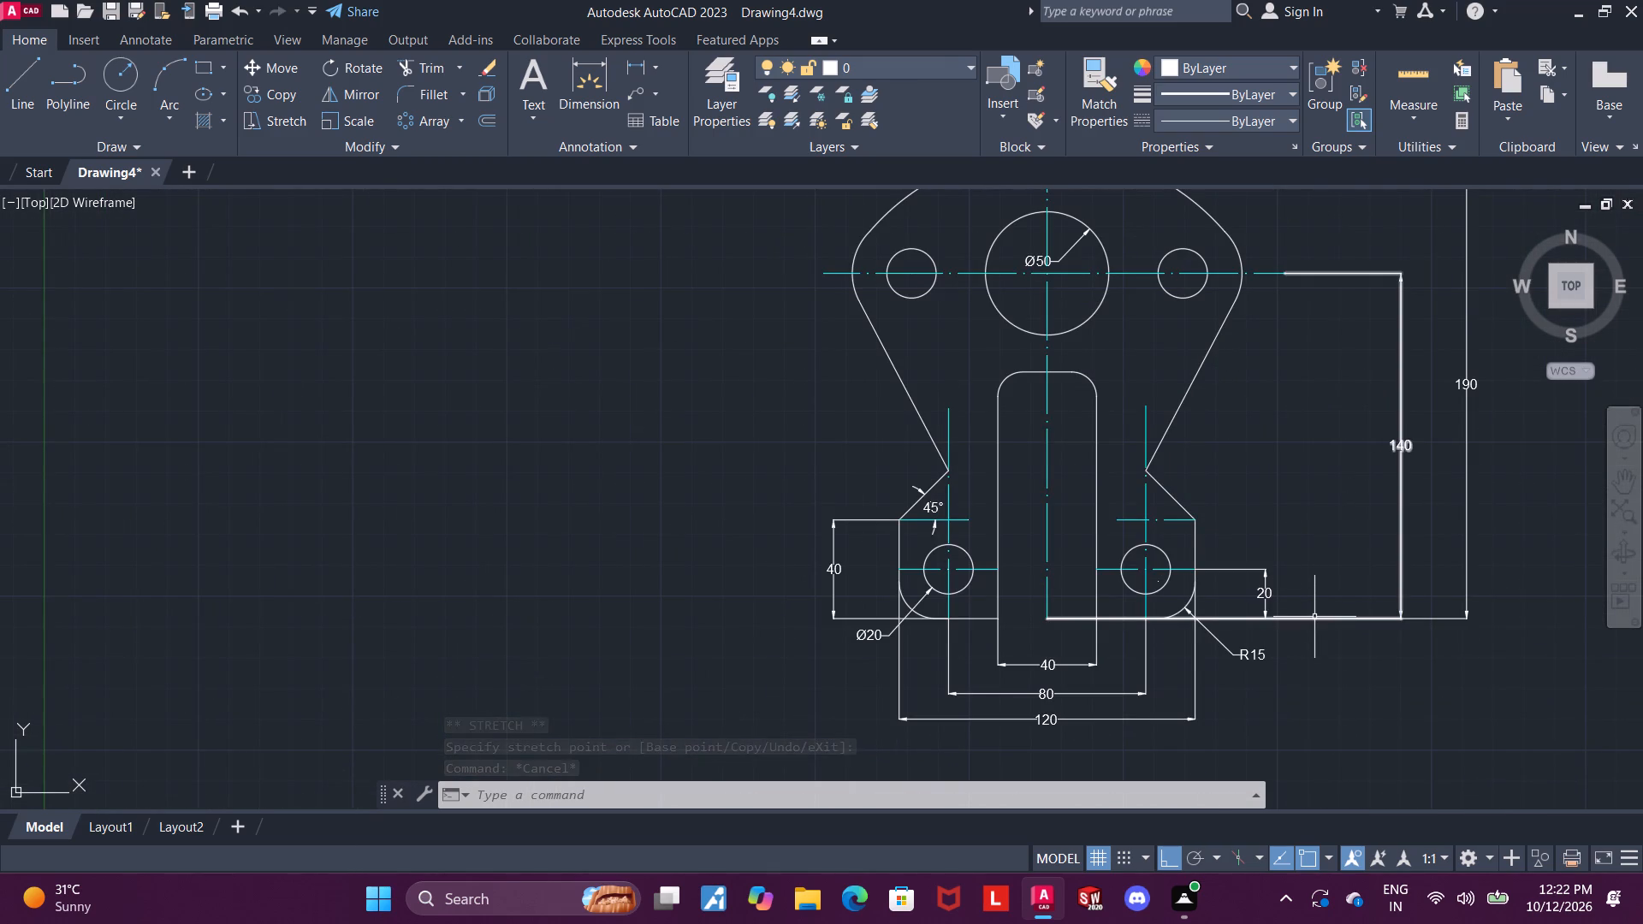
{"action": "left_click", "coordinate": [1314, 617]}
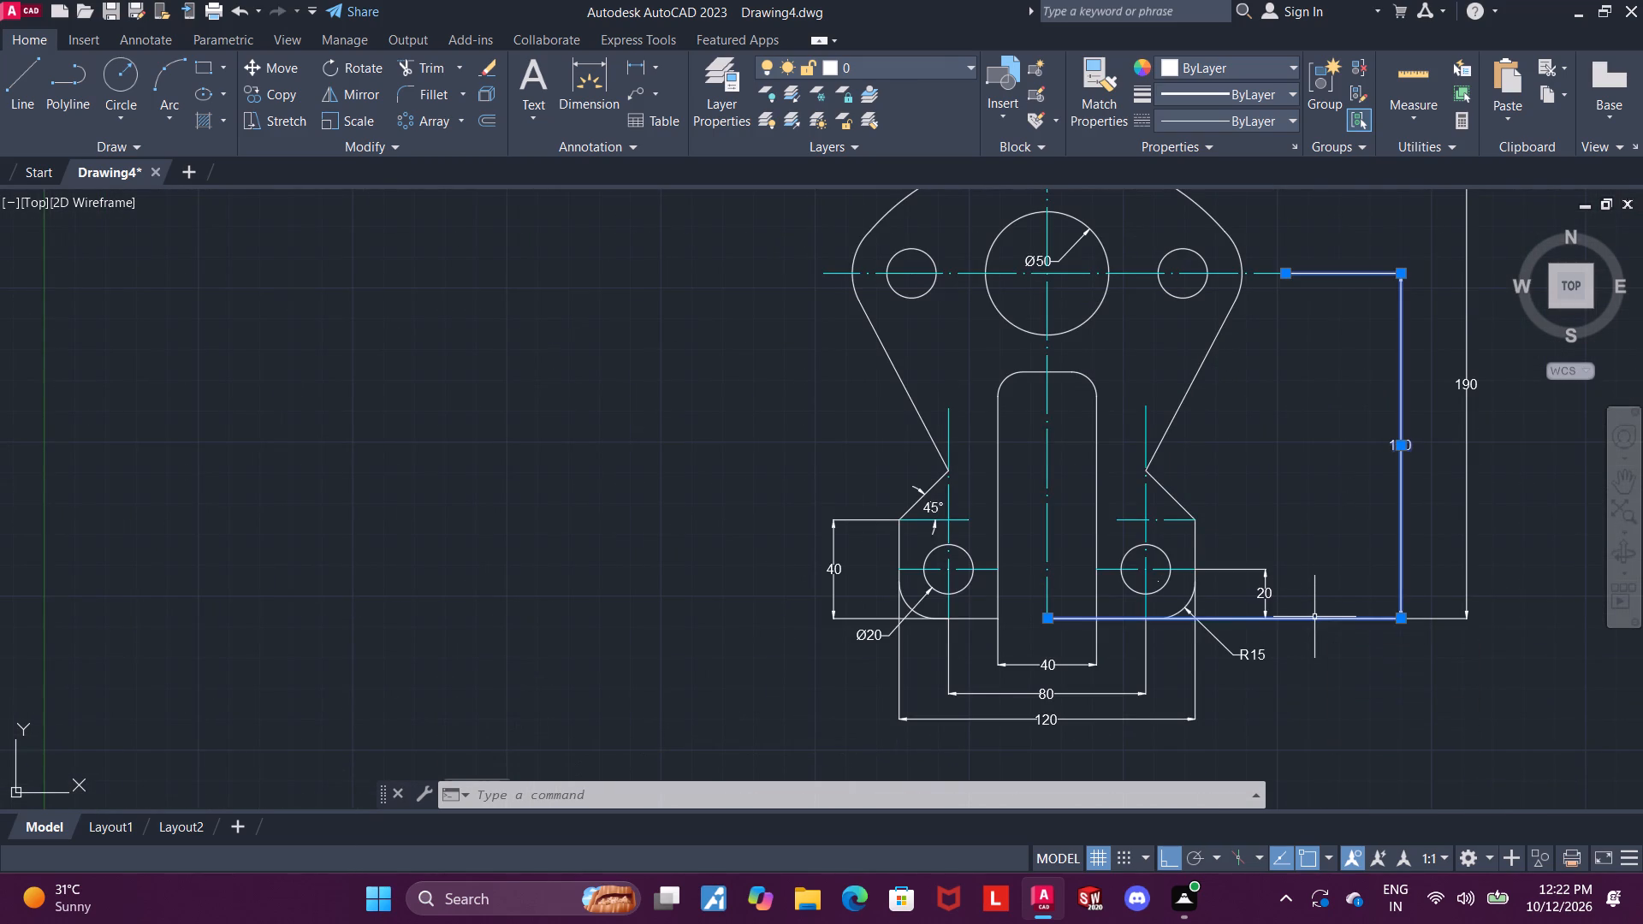
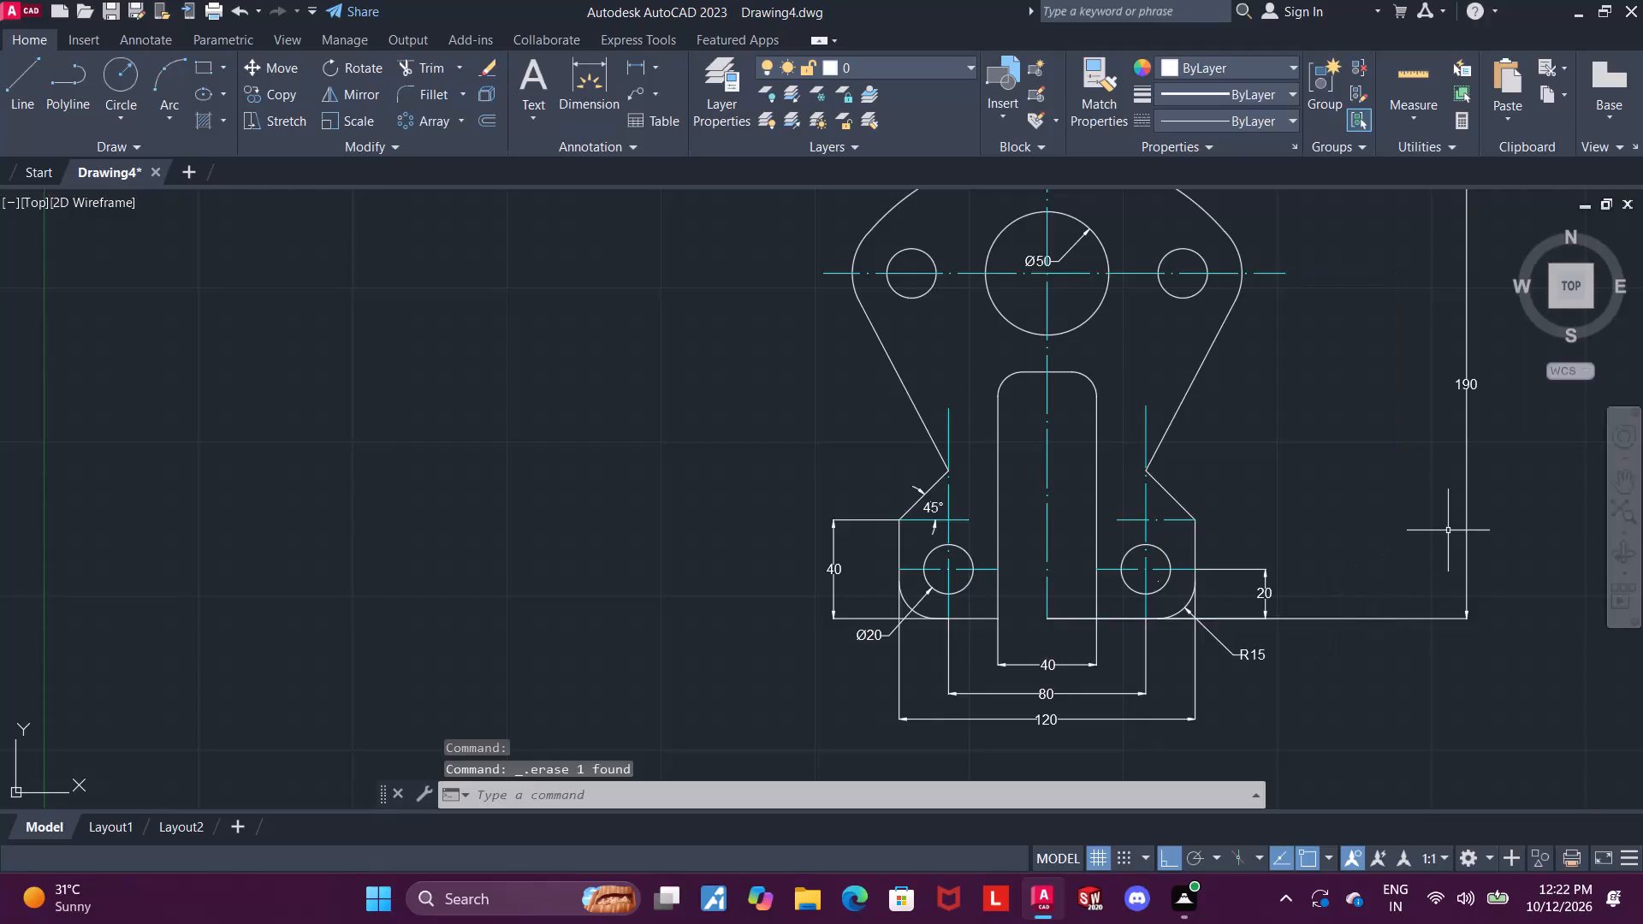
Delete the 190 overall height dimension beside the profile.
{"action": "left_click", "coordinate": [1467, 526]}
{"action": "key", "text": "Delete"}
Dimension the overall height from the top of the arc to the bottom edge, placing the dimension line well outside the profile's right side.
{"action": "scroll", "coordinate": [1396, 565], "scroll_direction": "down", "scroll_amount": 1}
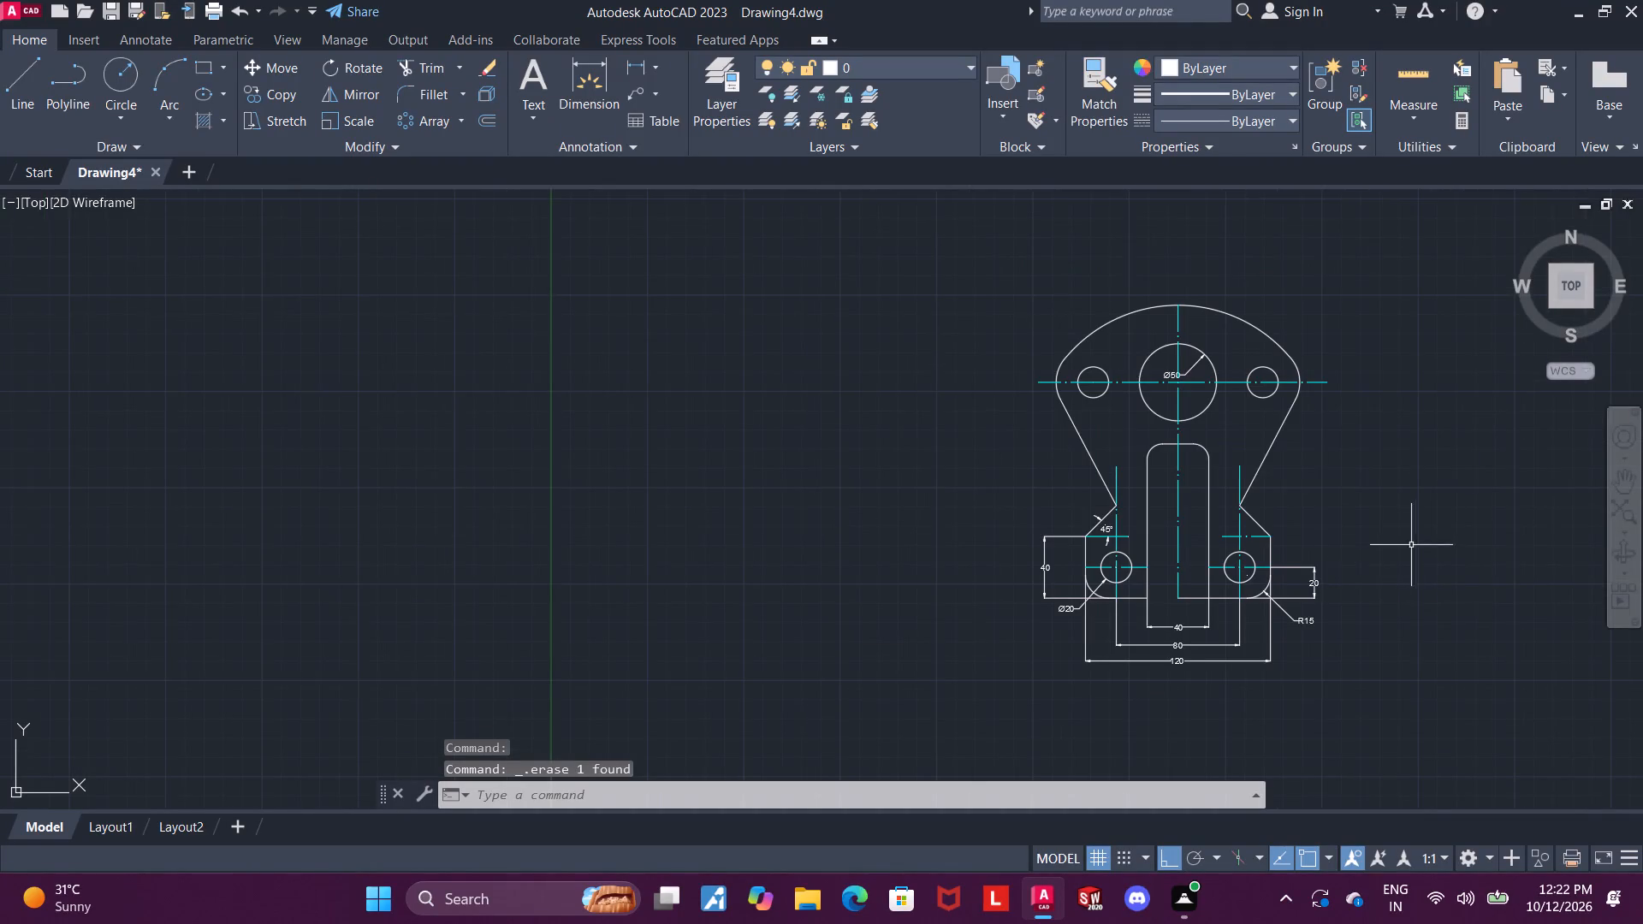
{"action": "middle_click_drag", "start_coordinate": [1301, 614], "coordinate": [1292, 612]}
{"action": "left_click", "coordinate": [608, 86]}
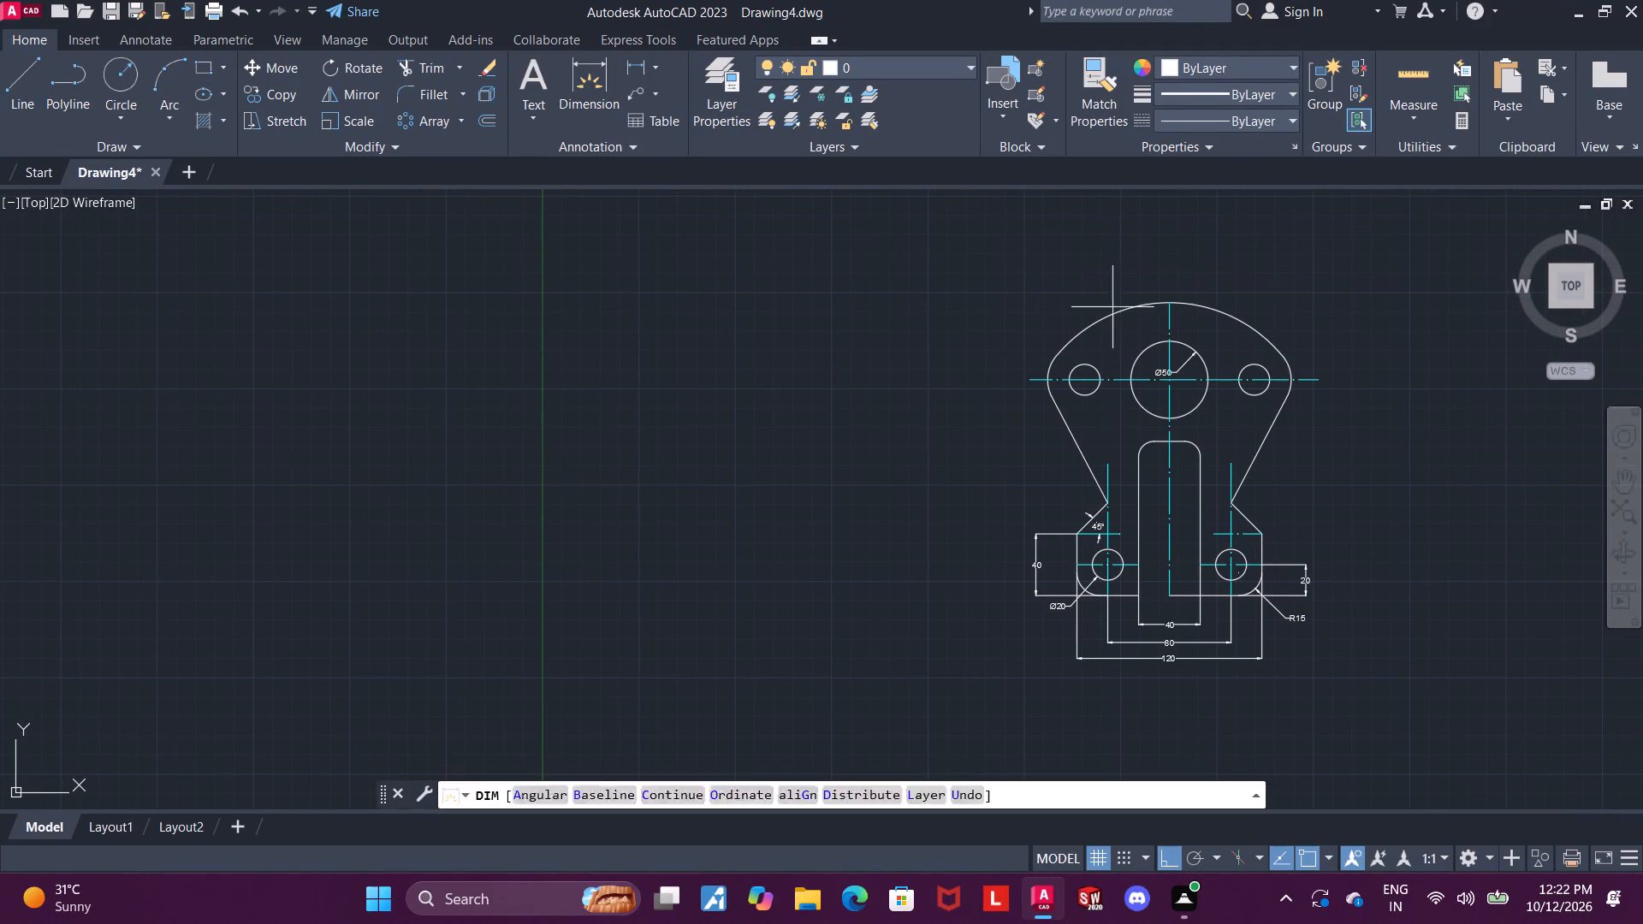
{"action": "left_click", "coordinate": [1171, 298]}
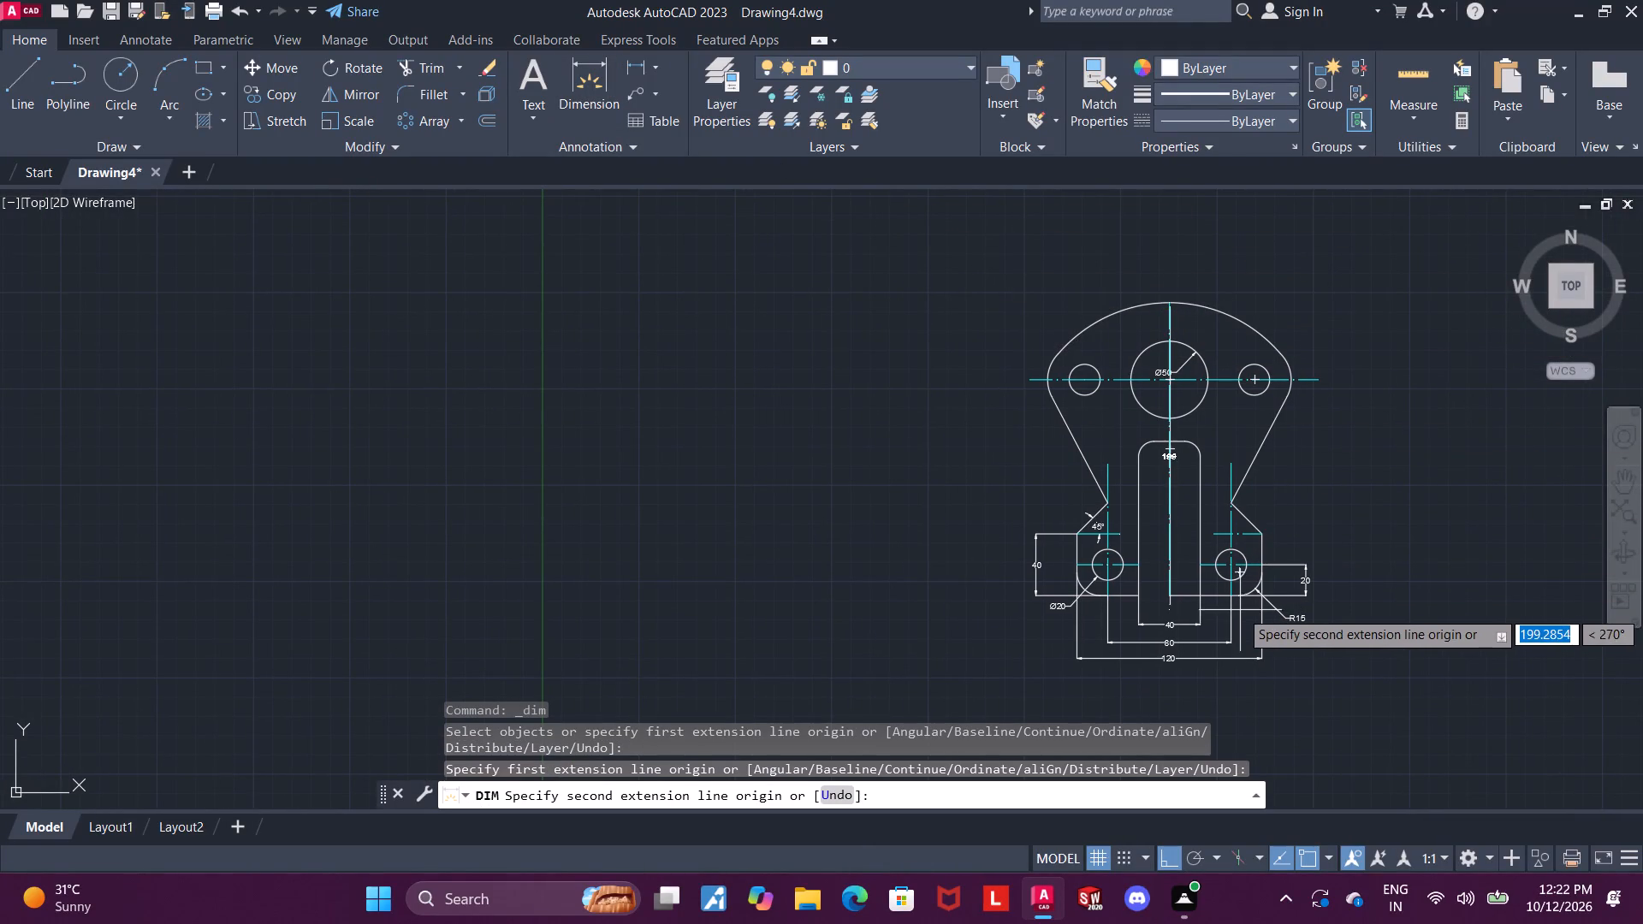
{"action": "scroll", "coordinate": [1234, 592], "scroll_direction": "up", "scroll_amount": 4}
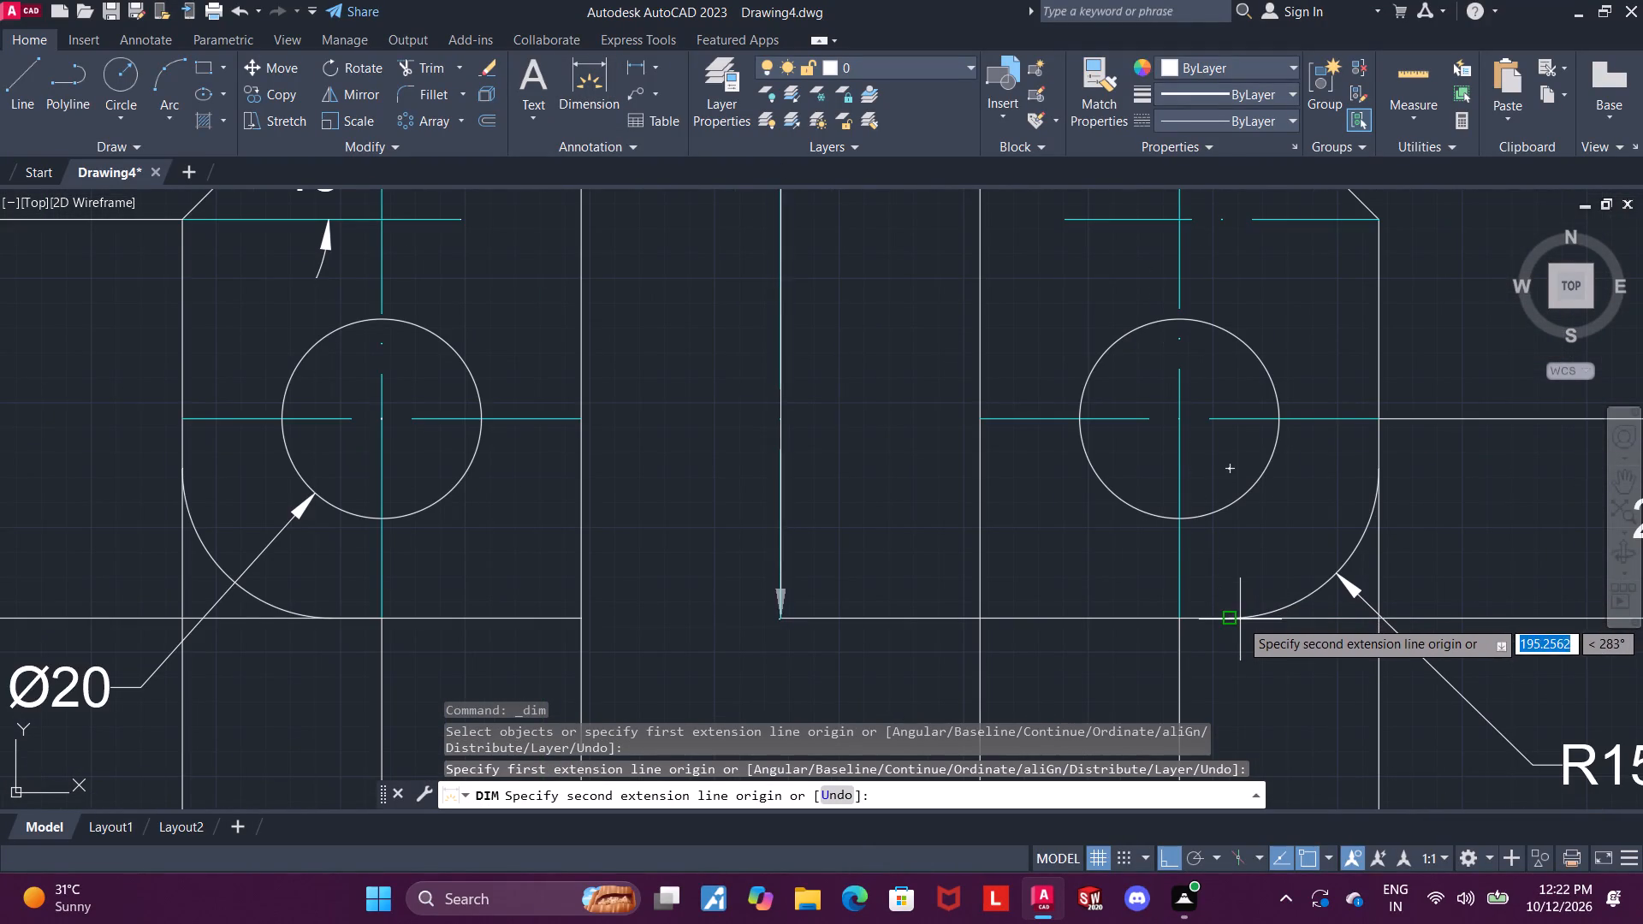
{"action": "left_click", "coordinate": [1237, 619]}
{"action": "scroll", "coordinate": [1237, 621], "scroll_direction": "down", "scroll_amount": 3}
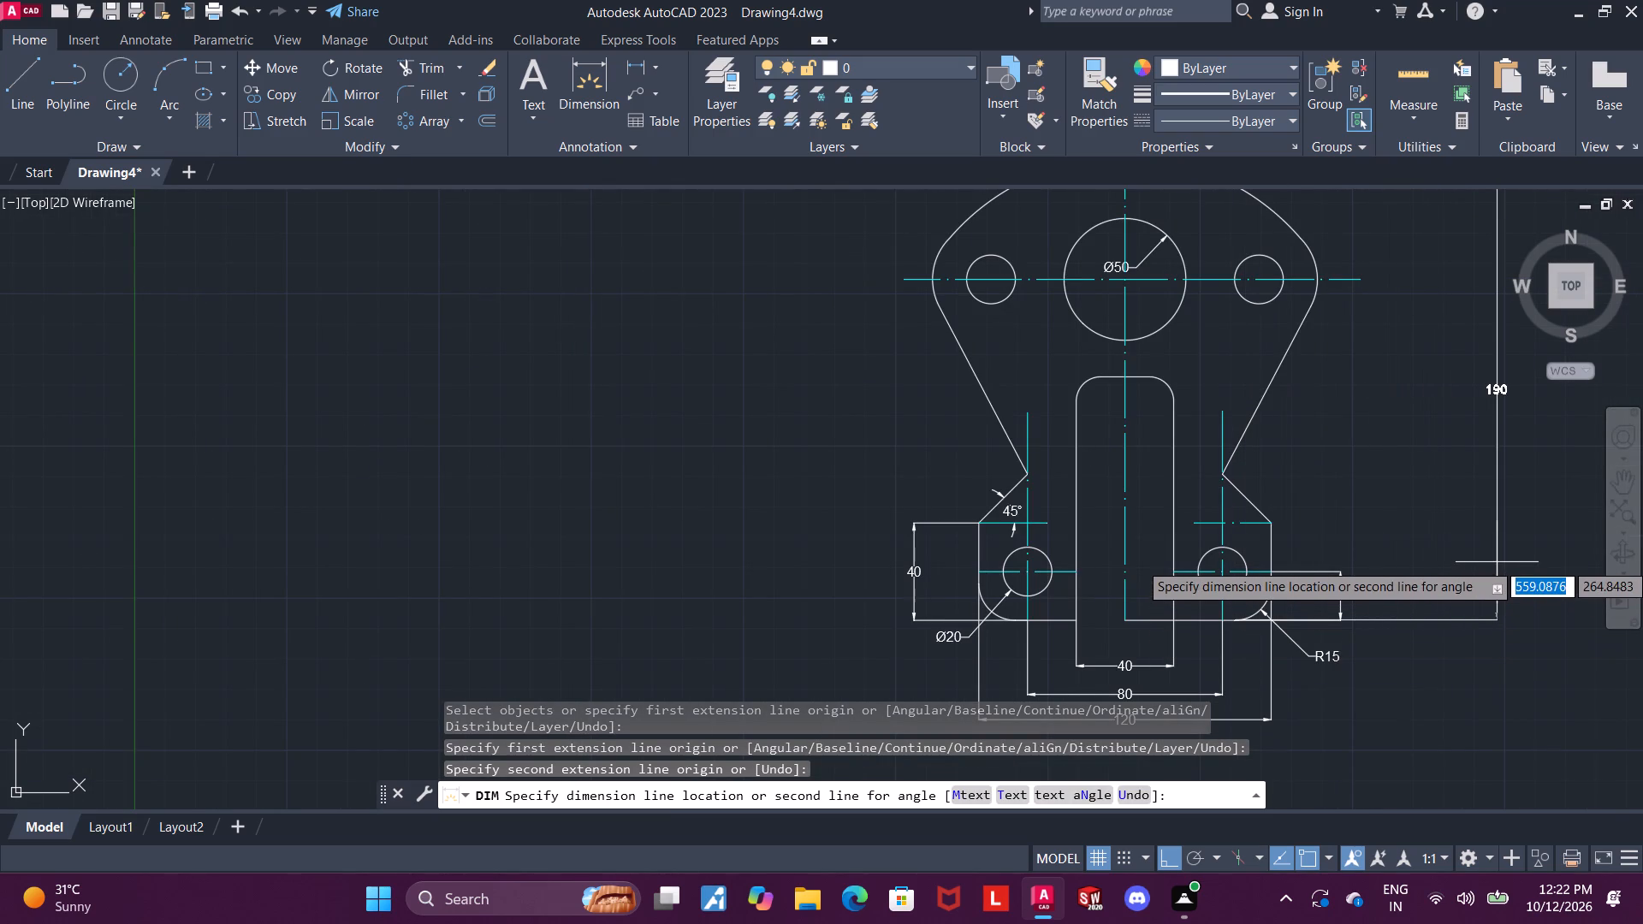
{"action": "left_click", "coordinate": [1497, 562]}
{"action": "key", "text": "Escape"}
{"action": "key", "text": "Escape"}
{"action": "key", "text": "Escape"}
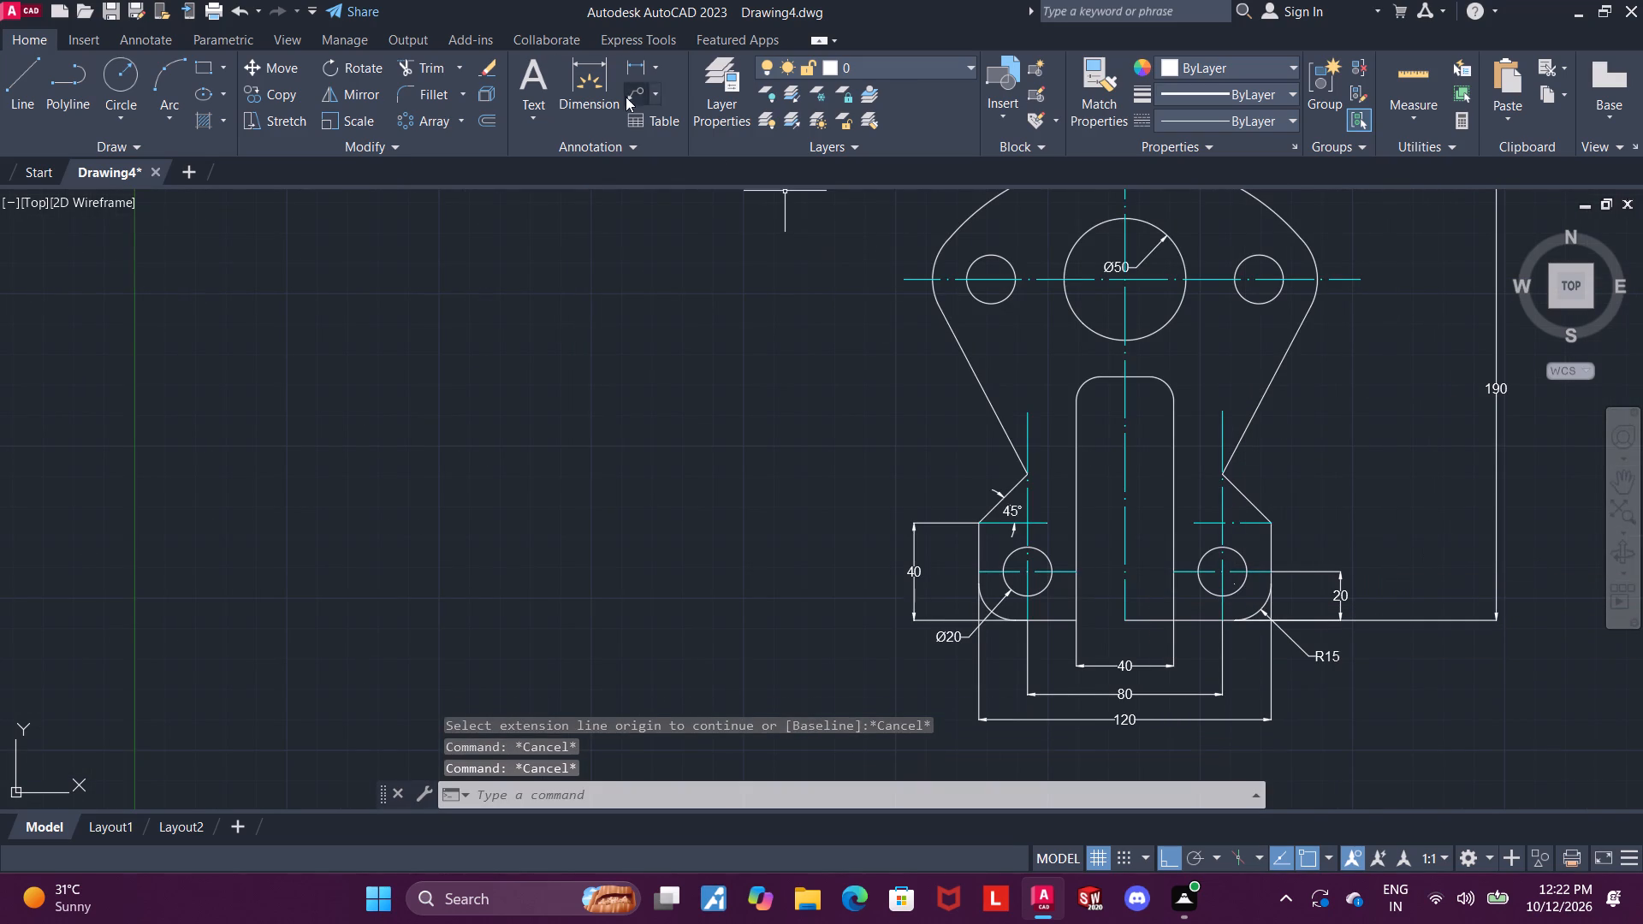
Dimension the height from the upper horizontal centre line's right end to the bottom edge, placed between the 20 and 190 dimensions.
{"action": "left_click", "coordinate": [596, 73]}
{"action": "left_click", "coordinate": [1355, 283]}
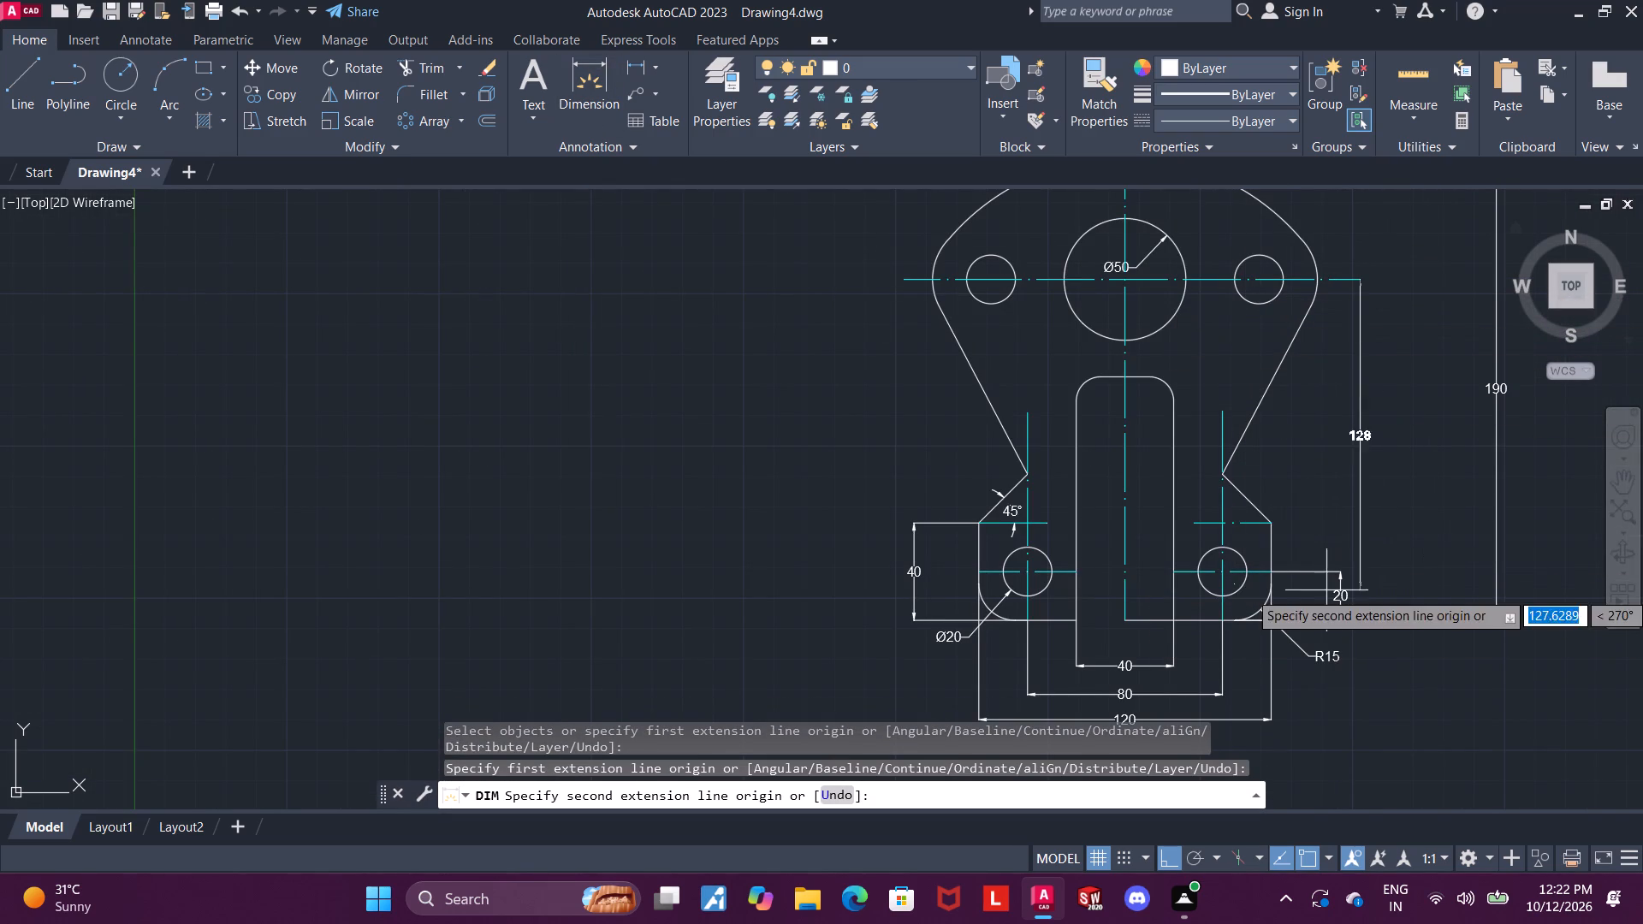
{"action": "left_click", "coordinate": [1232, 620]}
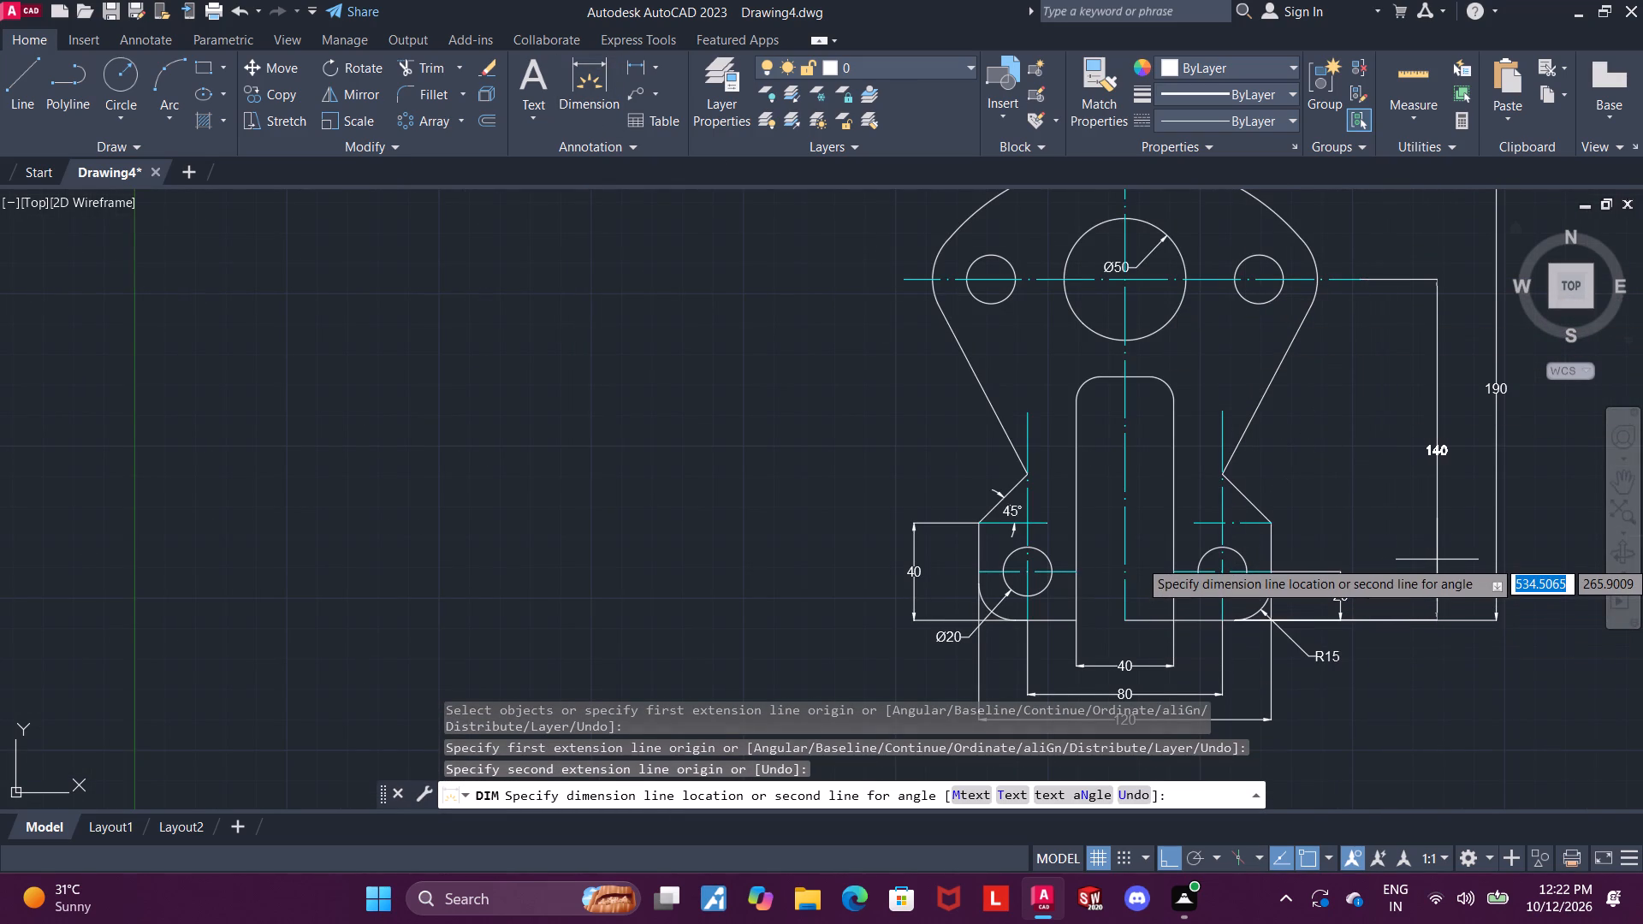
{"action": "left_click", "coordinate": [1415, 560]}
{"action": "key", "text": "Escape"}
{"action": "scroll", "coordinate": [1416, 553], "scroll_direction": "down", "scroll_amount": 2}
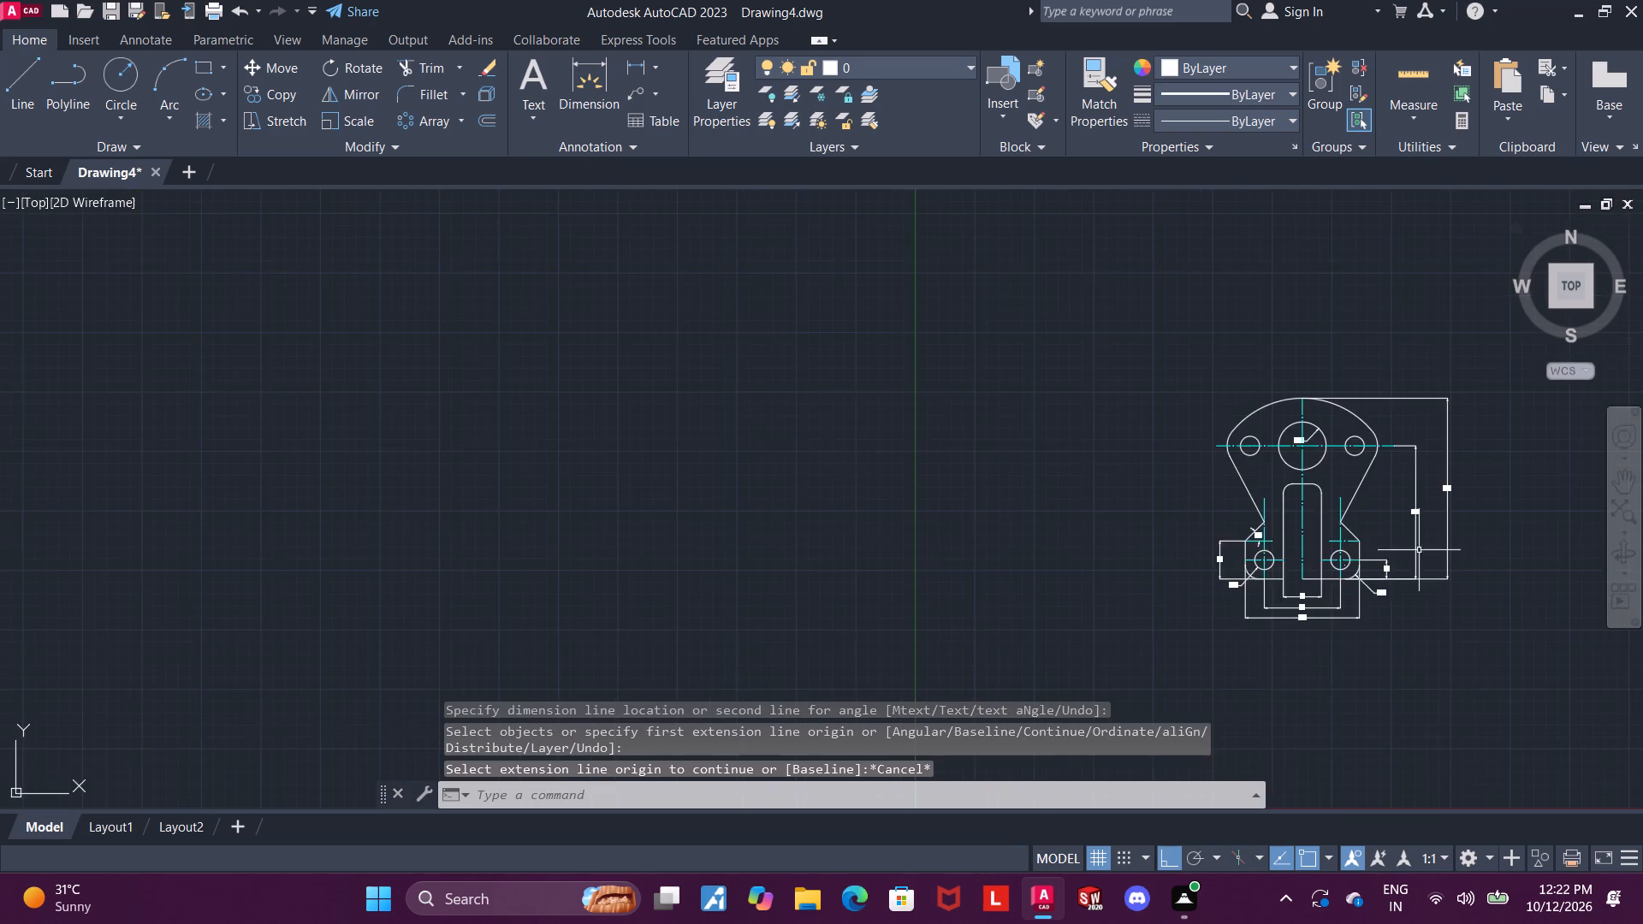
{"action": "middle_click_drag", "start_coordinate": [1427, 547], "coordinate": [1305, 590]}
{"action": "scroll", "coordinate": [1309, 578], "scroll_direction": "up", "scroll_amount": 2}
{"action": "middle_click_drag", "start_coordinate": [1138, 578], "coordinate": [1232, 520]}
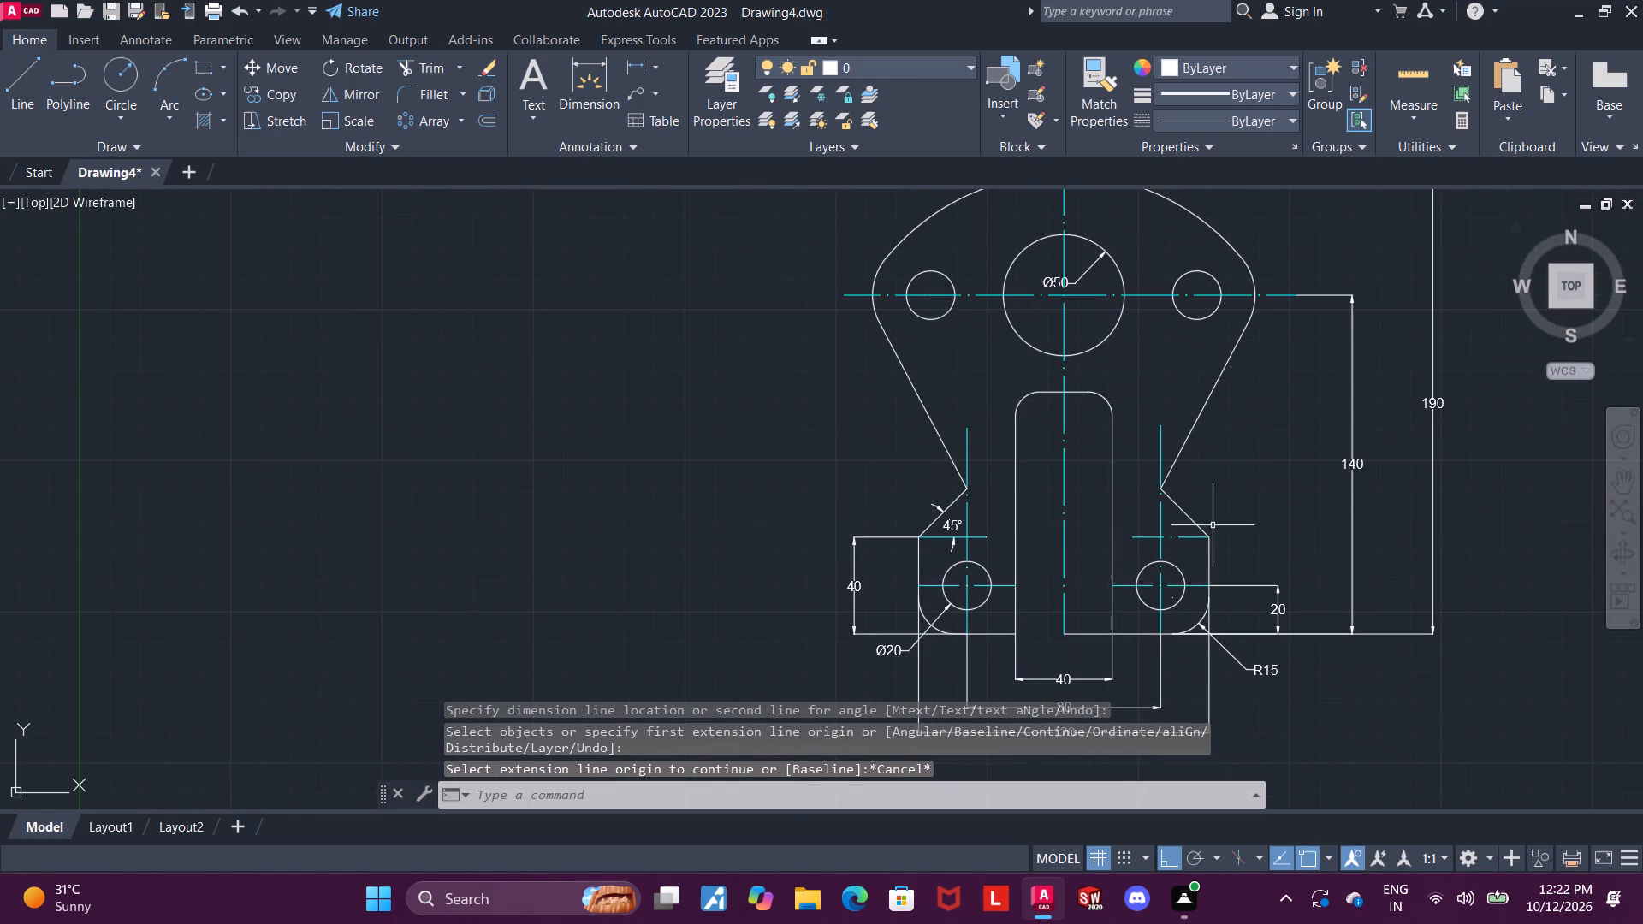
{"action": "key", "text": "Escape"}
{"action": "key", "text": "Escape"}
{"action": "key", "text": "Escape"}
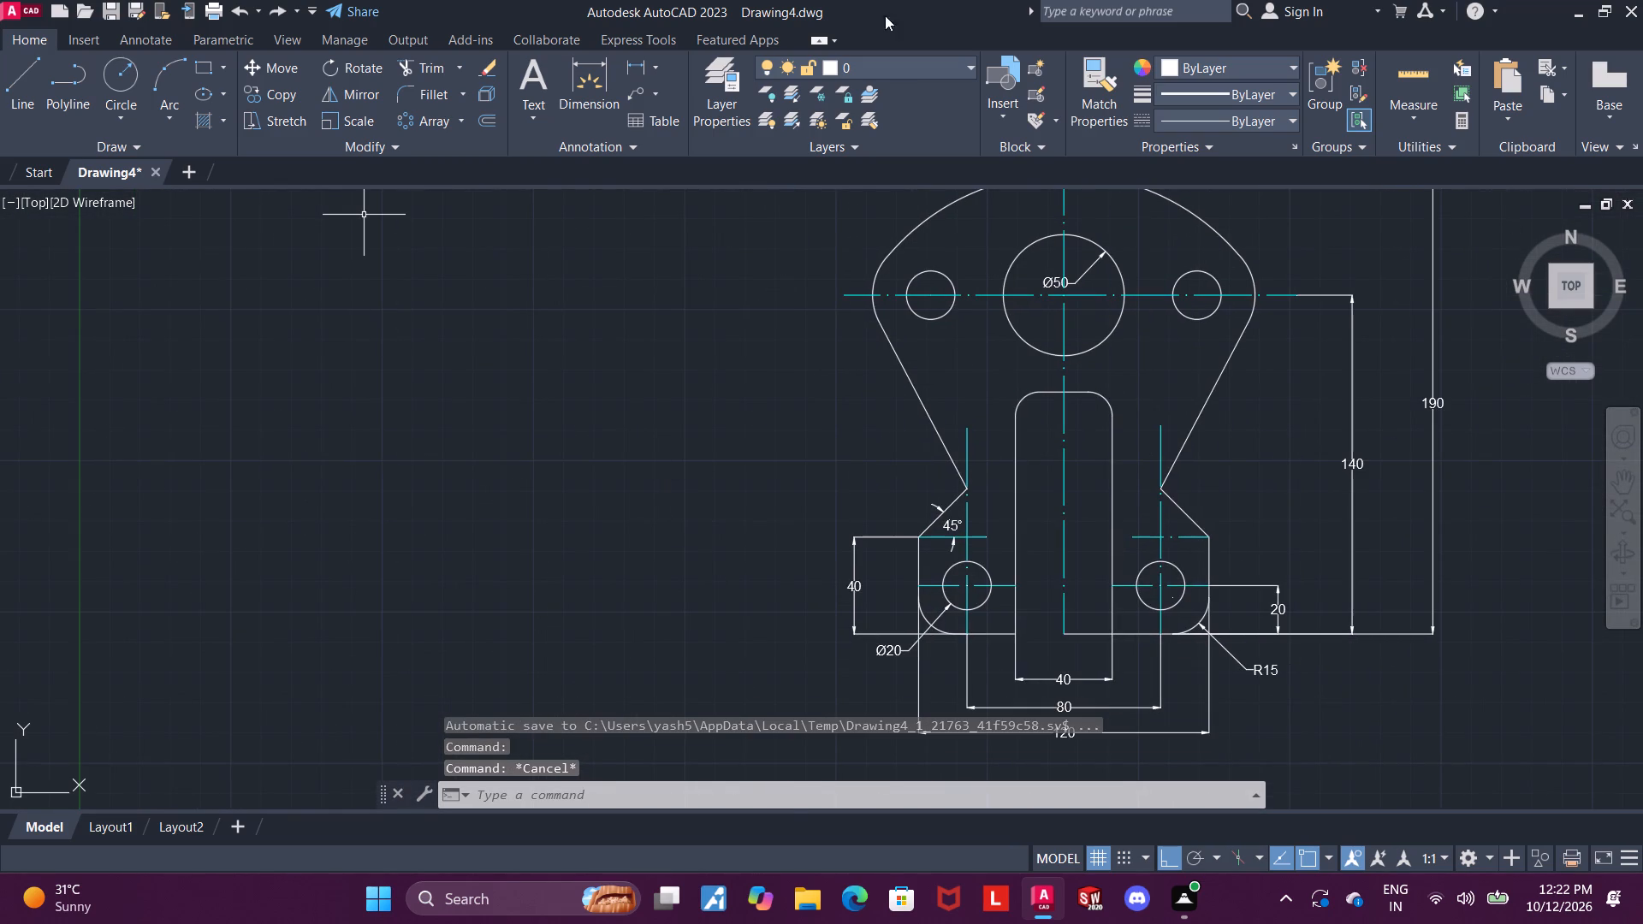
Add a radius dimension to the side arc around the upper-left hole, placed above and outside the profile's left side.
{"action": "left_click", "coordinate": [589, 85]}
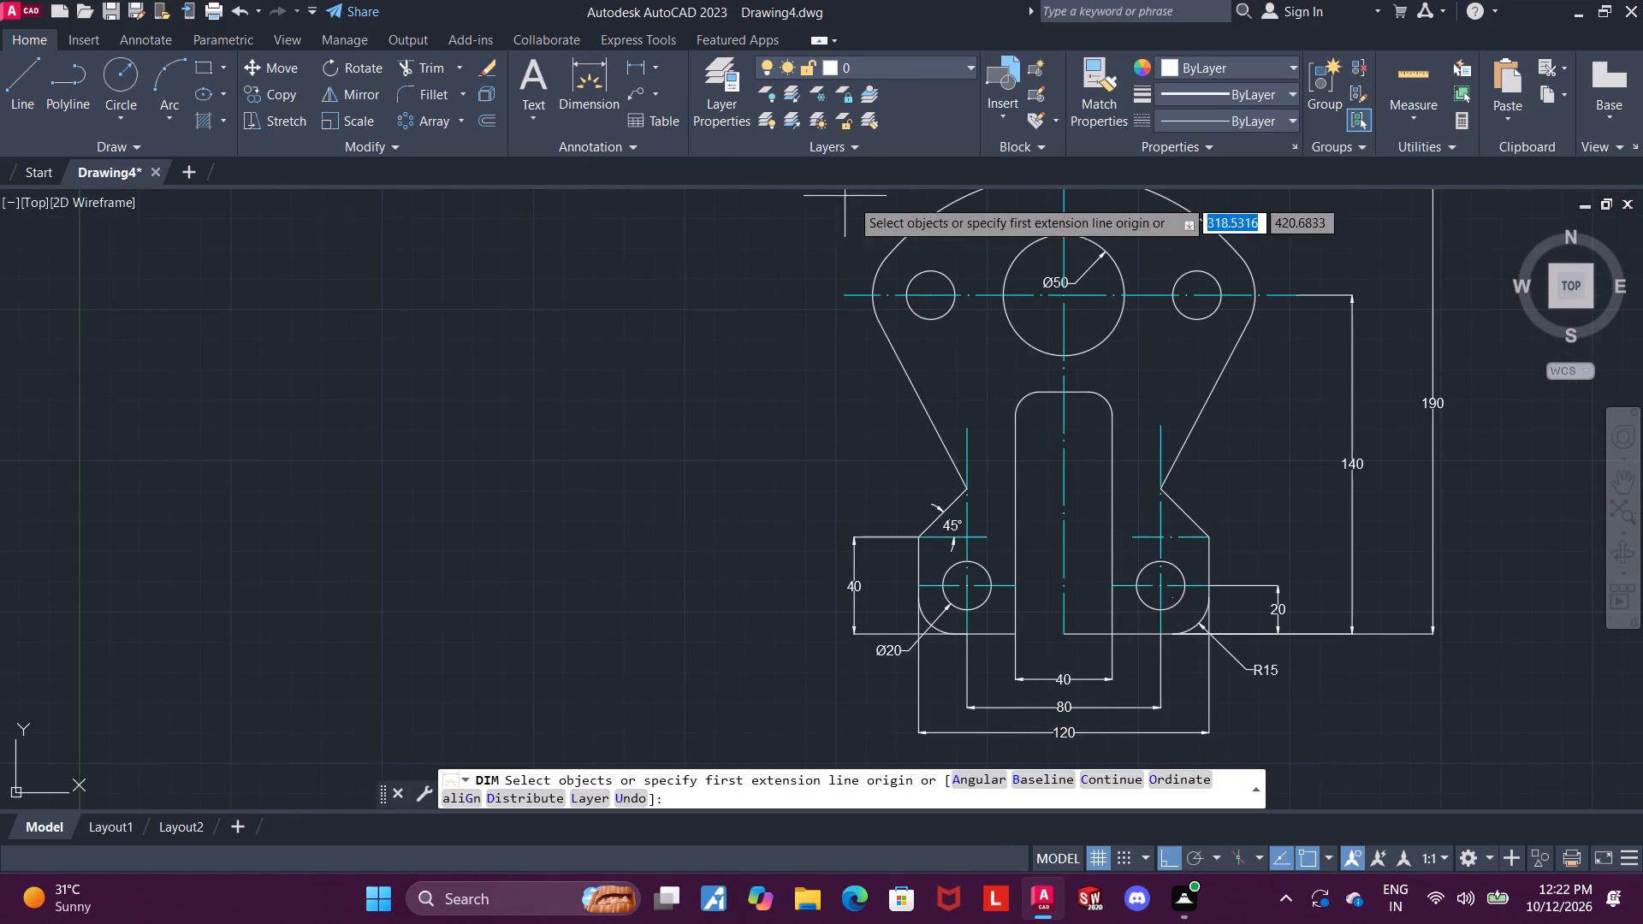
{"action": "scroll", "coordinate": [911, 216], "scroll_direction": "up", "scroll_amount": 1}
{"action": "scroll", "coordinate": [904, 308], "scroll_direction": "up", "scroll_amount": 1}
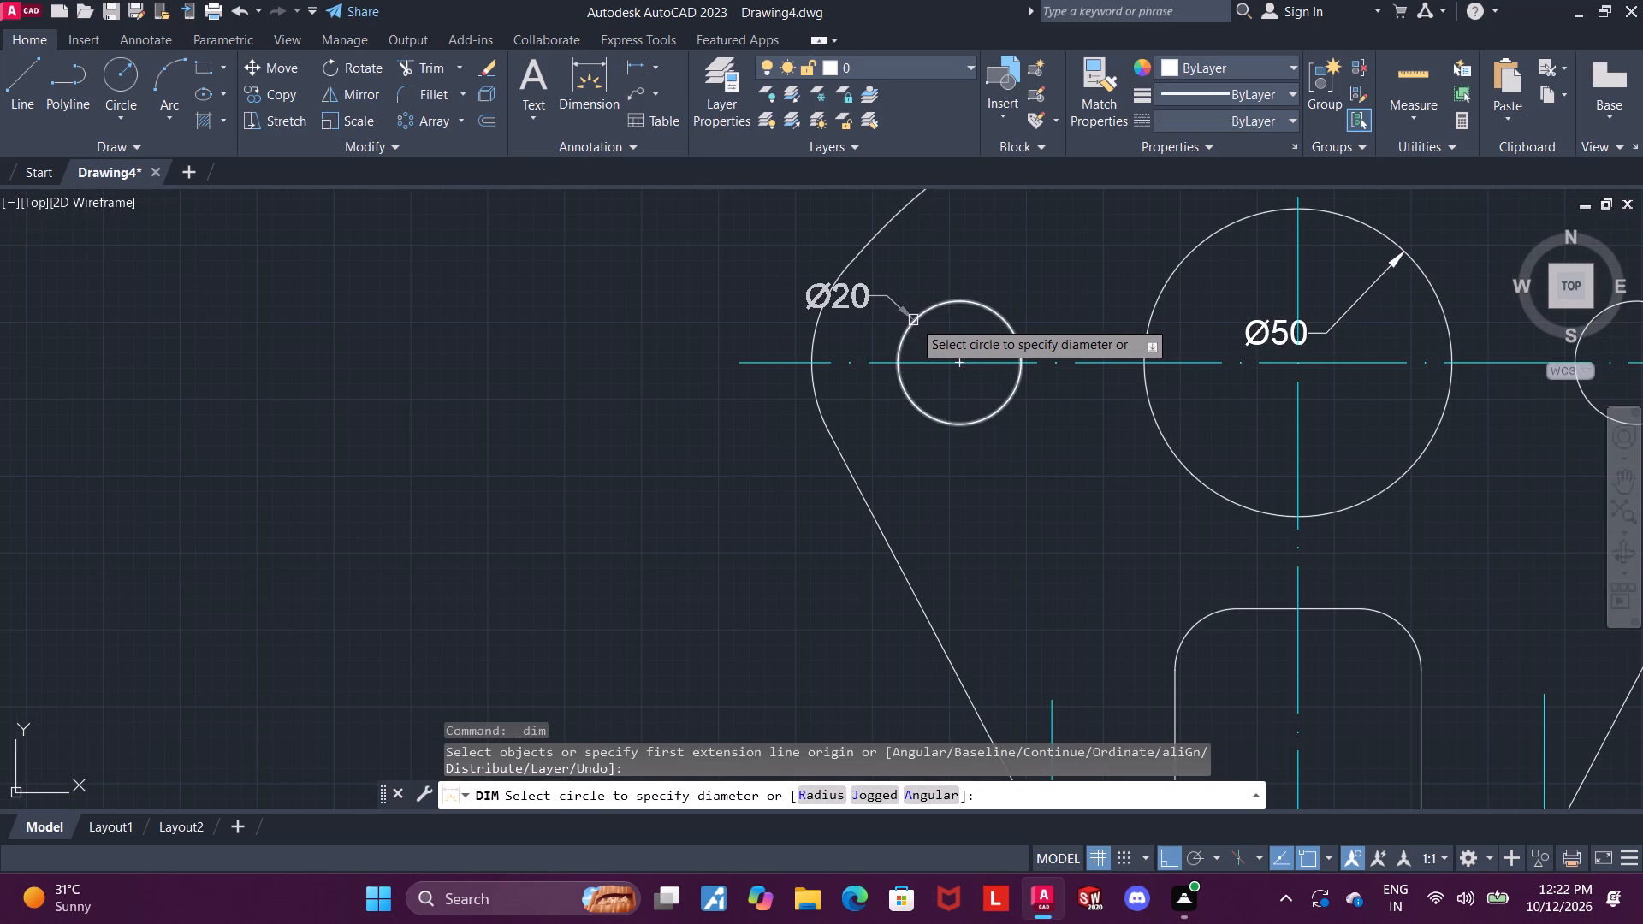
{"action": "left_click", "coordinate": [821, 294]}
{"action": "left_click", "coordinate": [745, 262]}
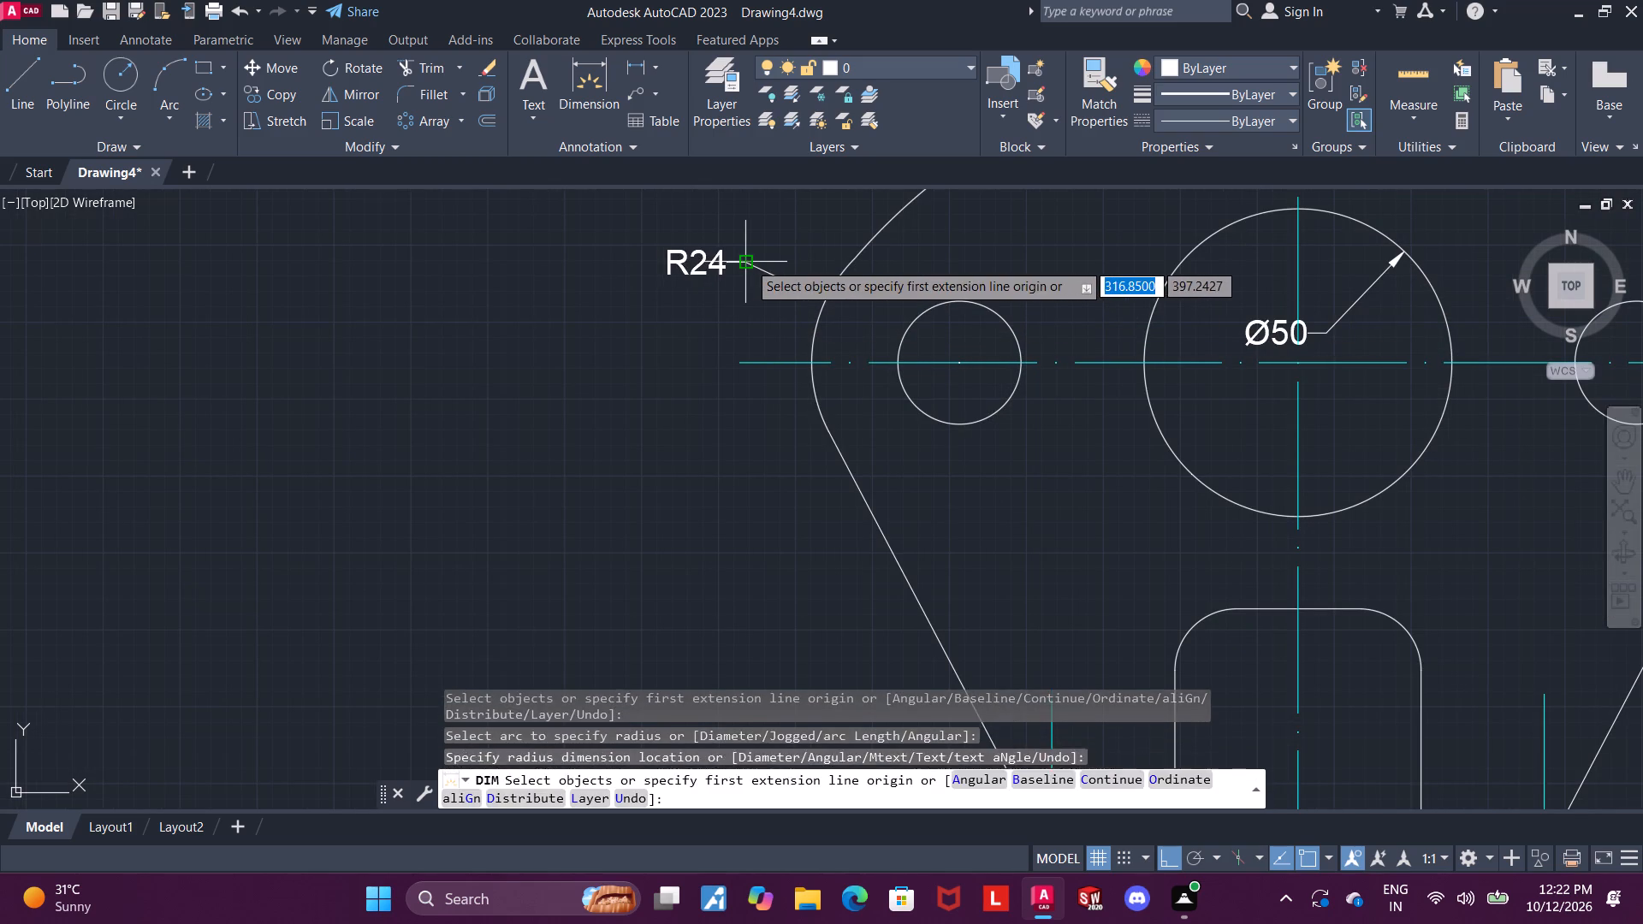
{"action": "key", "text": "Escape"}
{"action": "scroll", "coordinate": [752, 269], "scroll_direction": "down", "scroll_amount": 1}
{"action": "middle_click_drag", "start_coordinate": [864, 293], "coordinate": [736, 389]}
{"action": "scroll", "coordinate": [699, 401], "scroll_direction": "down", "scroll_amount": 1}
{"action": "middle_click_drag", "start_coordinate": [778, 409], "coordinate": [777, 364]}
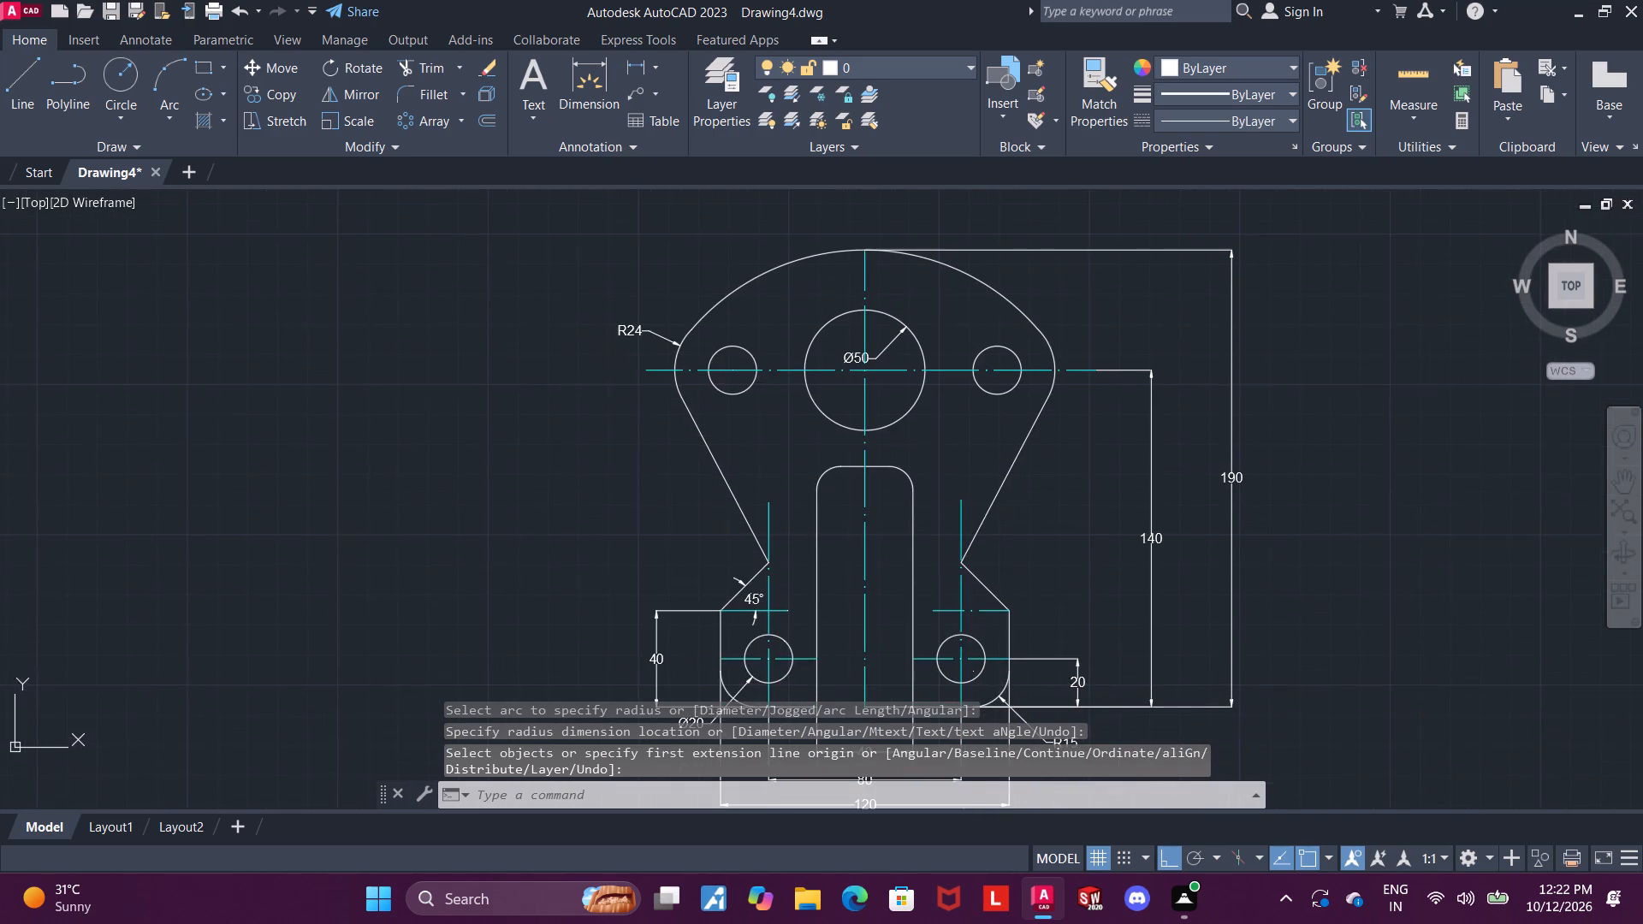
{"action": "middle_click_drag", "start_coordinate": [667, 459], "coordinate": [711, 380]}
{"action": "key", "text": "Escape"}
{"action": "key", "text": "Escape"}
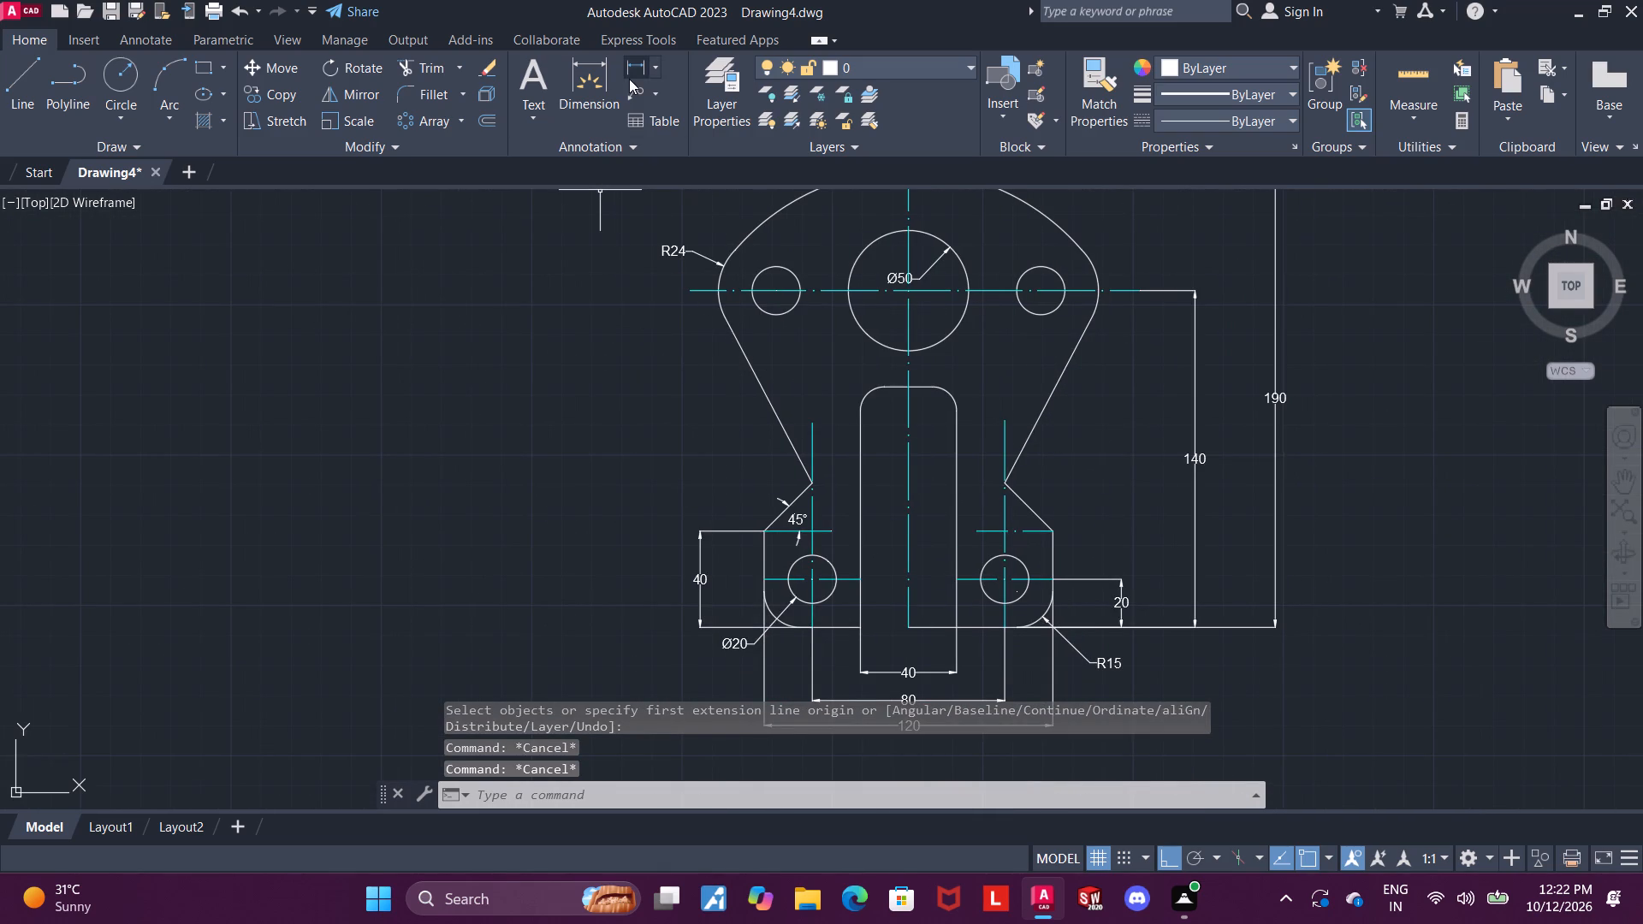
Add a diameter dimension to the upper-left small hole, placed below and outside the profile's left side.
{"action": "left_click", "coordinate": [600, 74]}
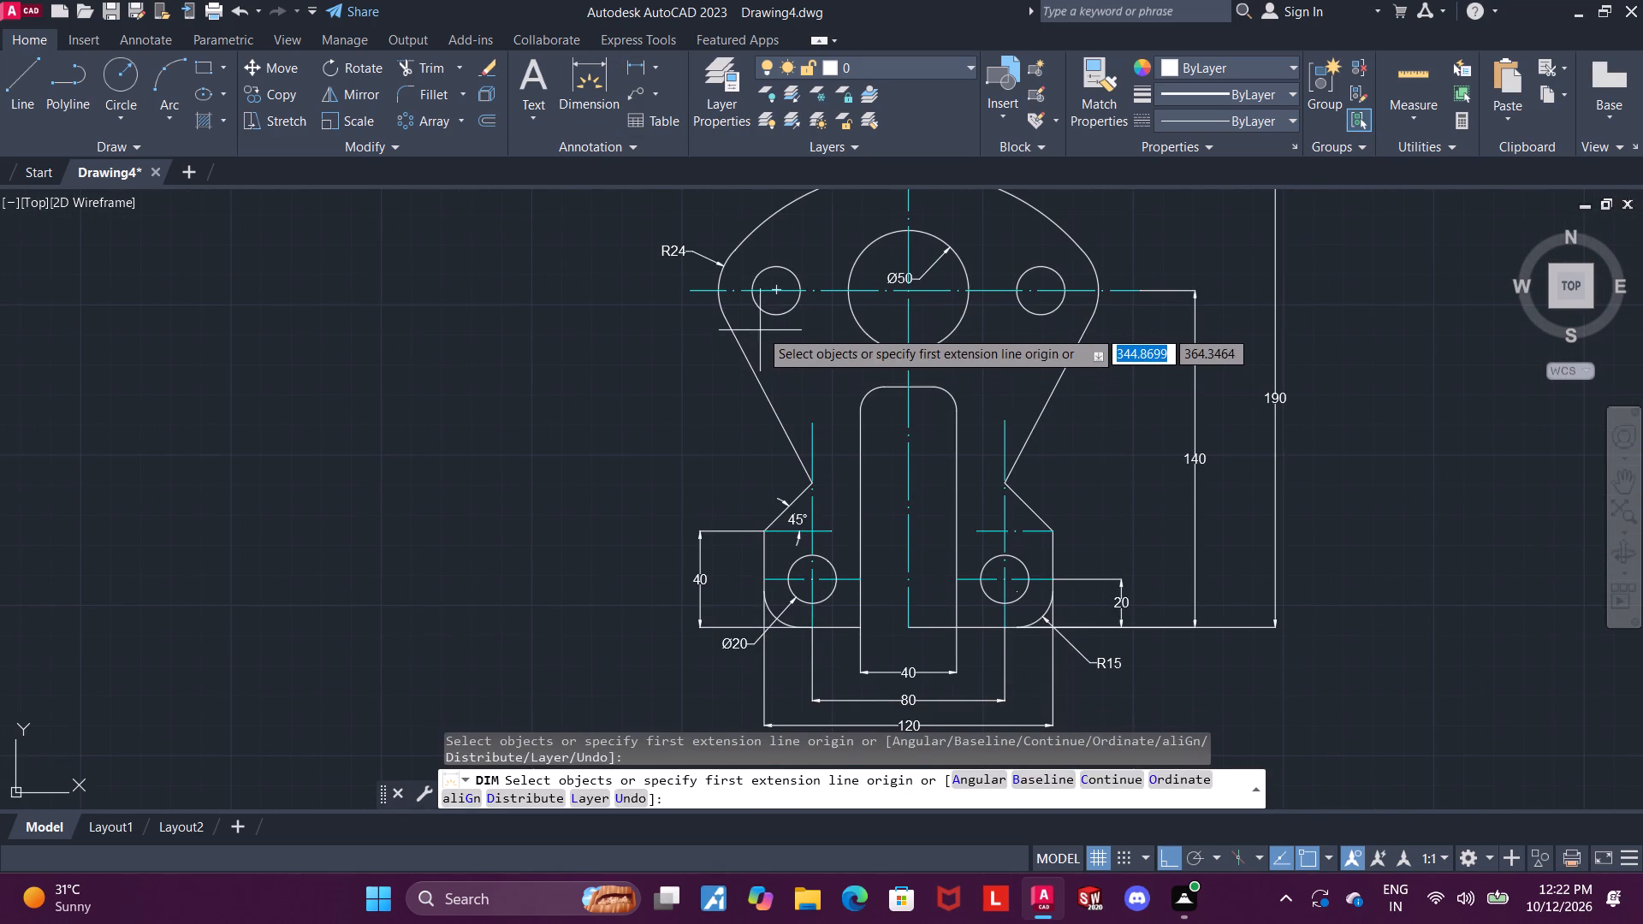
{"action": "scroll", "coordinate": [760, 329], "scroll_direction": "up", "scroll_amount": 1}
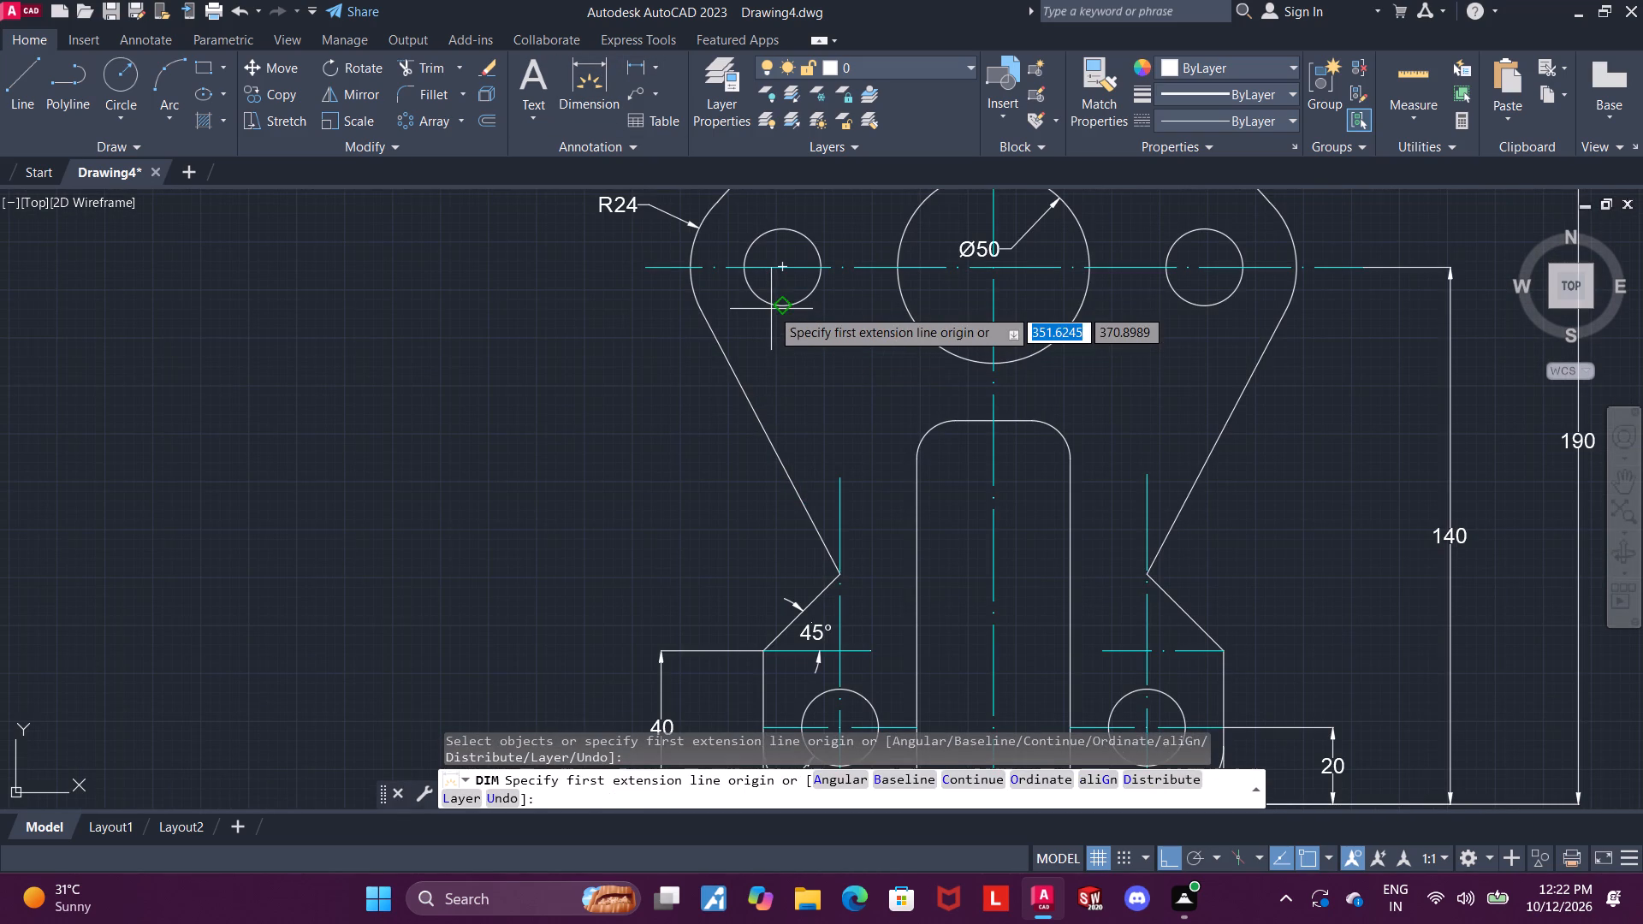
{"action": "scroll", "coordinate": [755, 311], "scroll_direction": "up", "scroll_amount": 2}
{"action": "left_click_drag", "start_coordinate": [765, 282], "coordinate": [729, 297]}
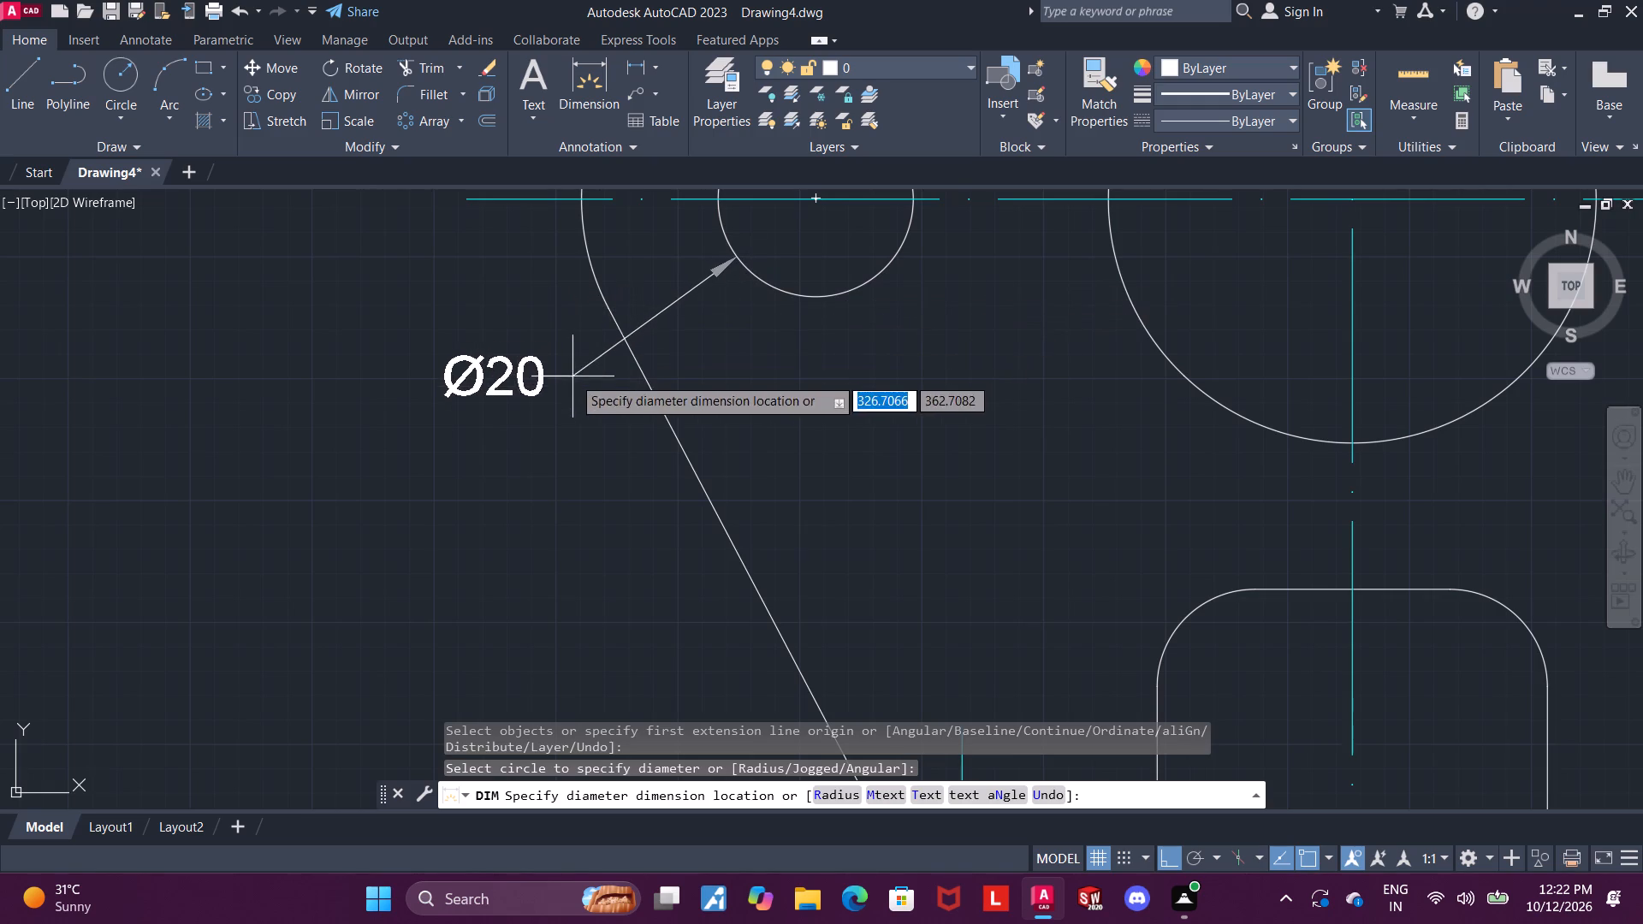
{"action": "left_click", "coordinate": [568, 386]}
{"action": "key", "text": "Escape"}
{"action": "scroll", "coordinate": [567, 384], "scroll_direction": "down", "scroll_amount": 2}
{"action": "middle_click_drag", "start_coordinate": [682, 406], "coordinate": [686, 418]}
{"action": "scroll", "coordinate": [702, 427], "scroll_direction": "down", "scroll_amount": 1}
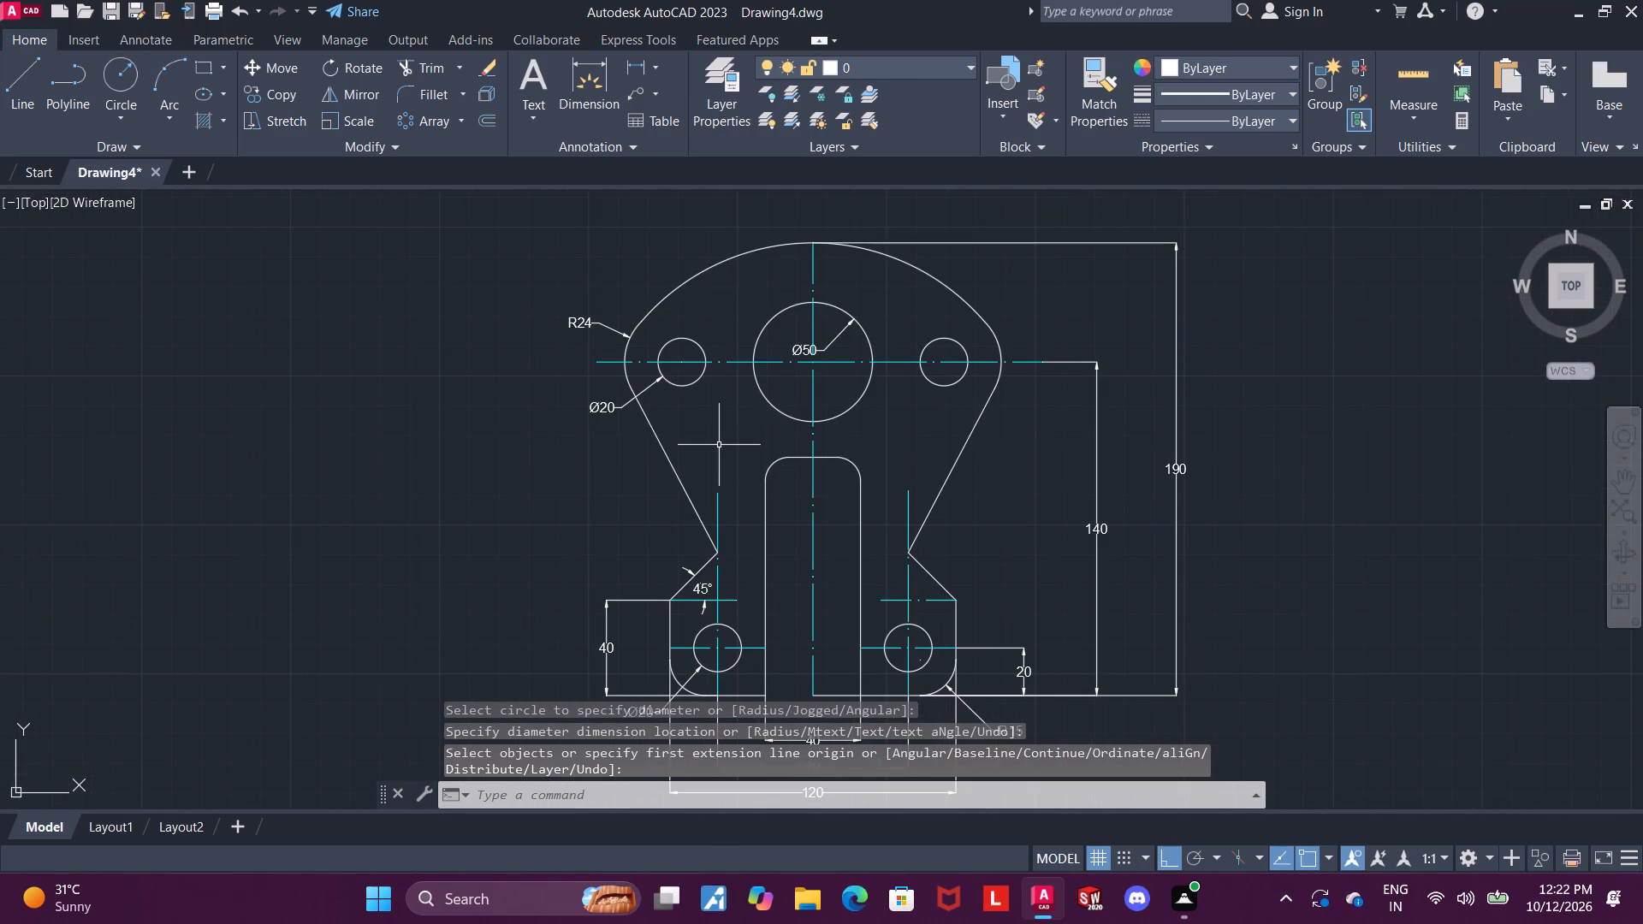
{"action": "middle_click_drag", "start_coordinate": [717, 441], "coordinate": [712, 453]}
{"action": "middle_click_drag", "start_coordinate": [747, 403], "coordinate": [677, 459]}
{"action": "key", "text": "Escape"}
{"action": "key", "text": "Escape"}
{"action": "key", "text": "Escape"}
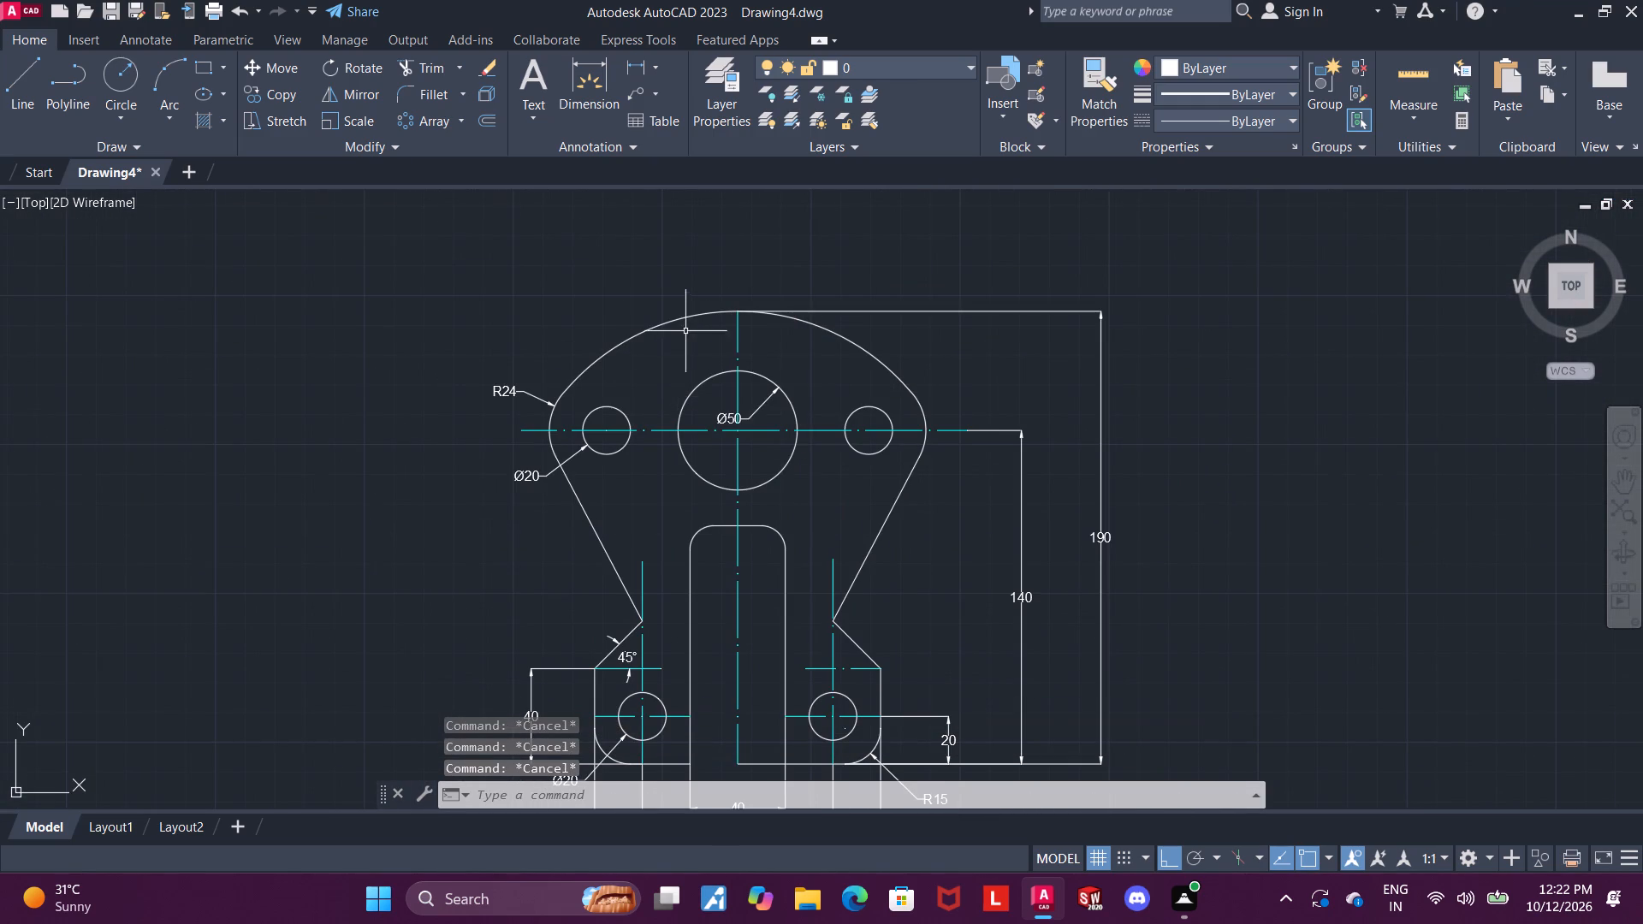
Dimension the horizontal distance between the centres of the two upper small holes, placed above the arced top.
{"action": "key", "text": "Escape"}
{"action": "left_click", "coordinate": [584, 74]}
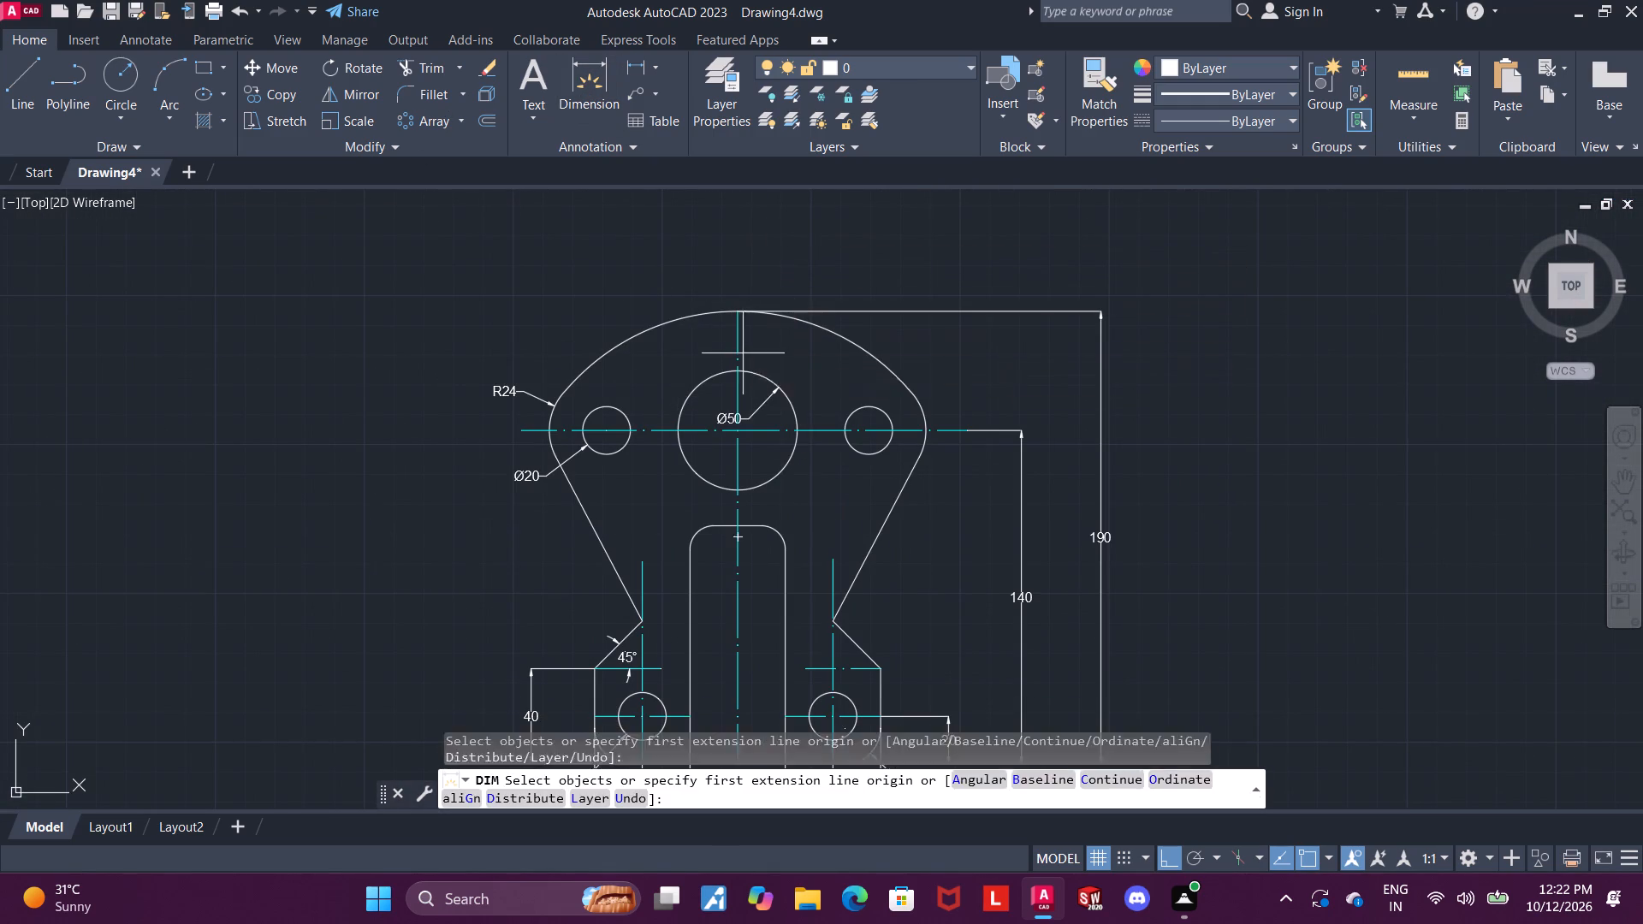
{"action": "scroll", "coordinate": [681, 384], "scroll_direction": "up", "scroll_amount": 1}
{"action": "scroll", "coordinate": [557, 448], "scroll_direction": "up", "scroll_amount": 2}
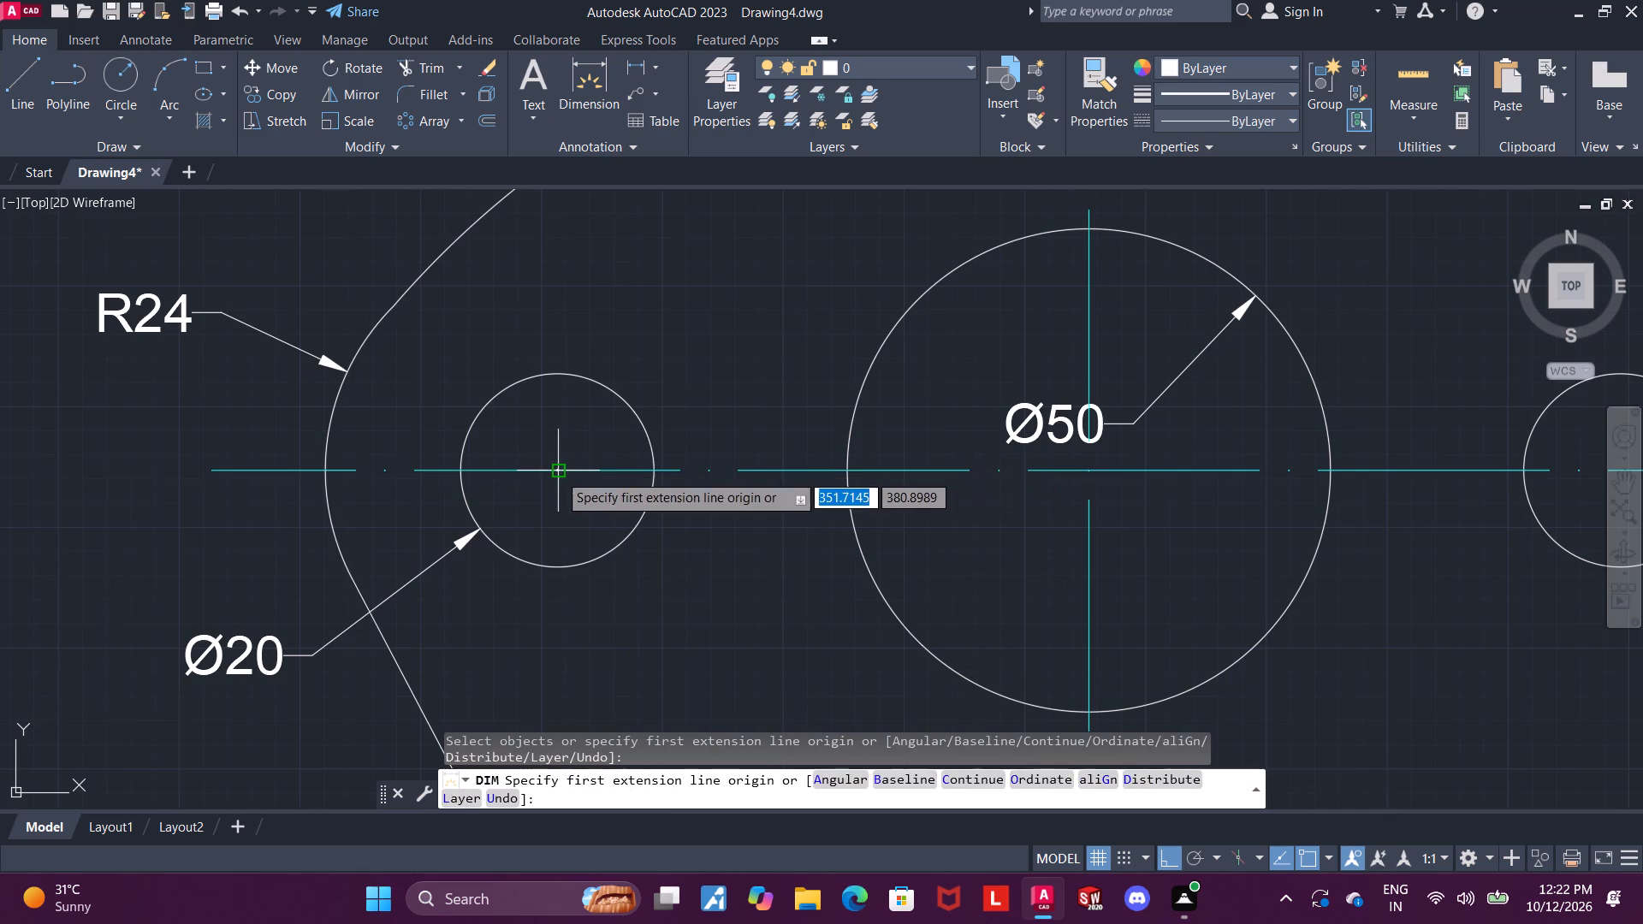
{"action": "left_click", "coordinate": [555, 477]}
{"action": "scroll", "coordinate": [620, 499], "scroll_direction": "down", "scroll_amount": 1}
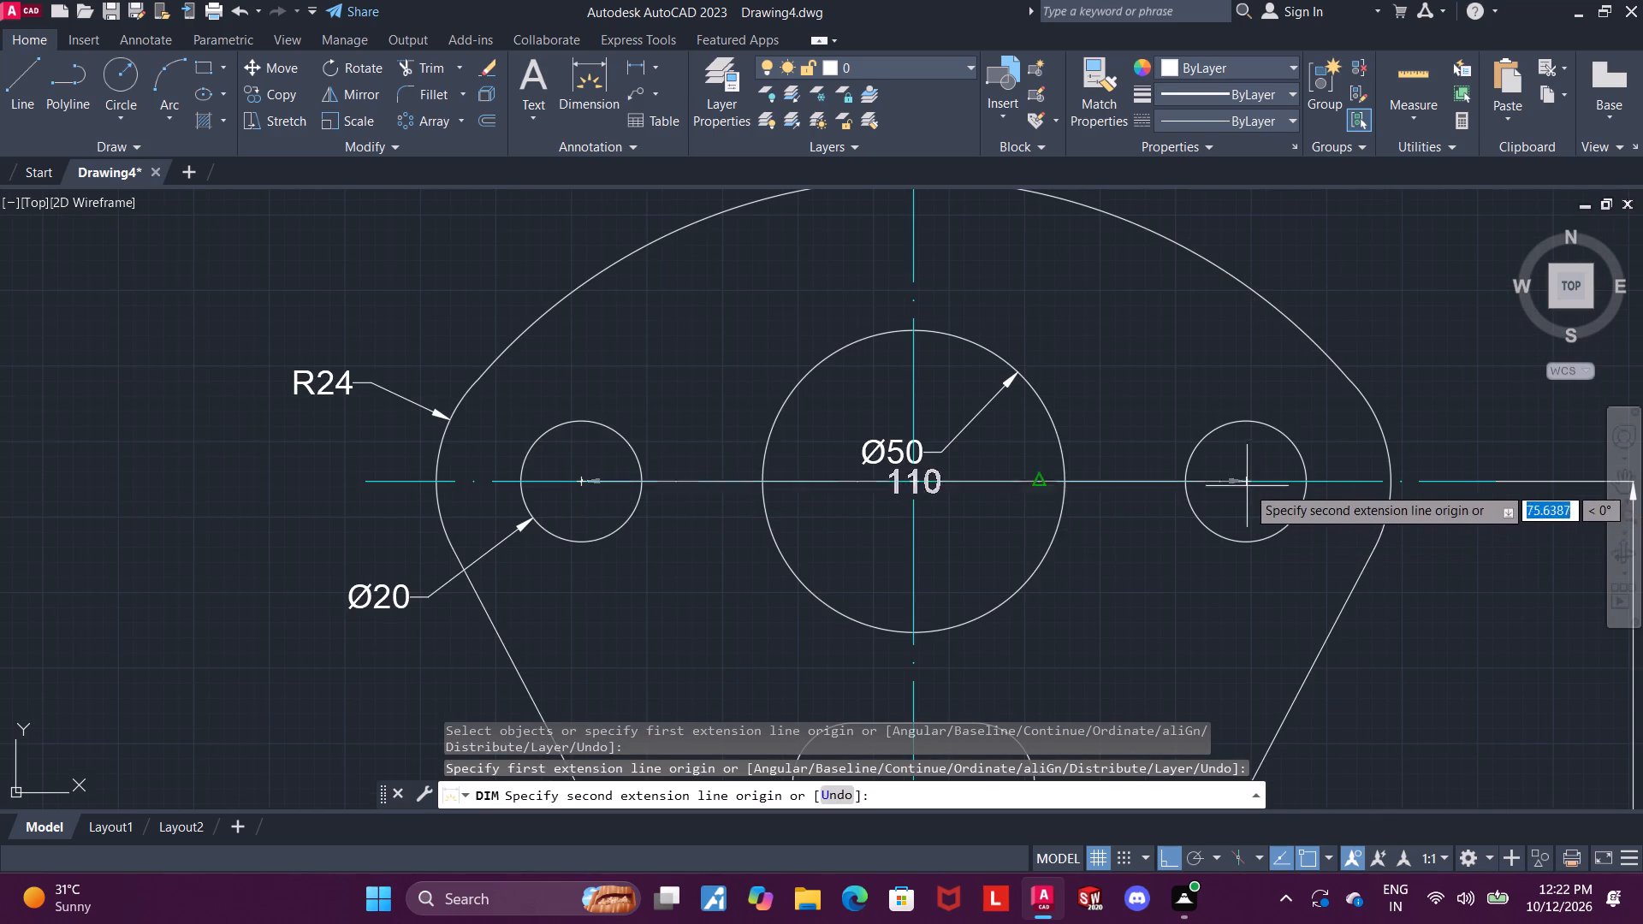
{"action": "left_click", "coordinate": [1243, 480]}
{"action": "scroll", "coordinate": [1236, 480], "scroll_direction": "down", "scroll_amount": 2}
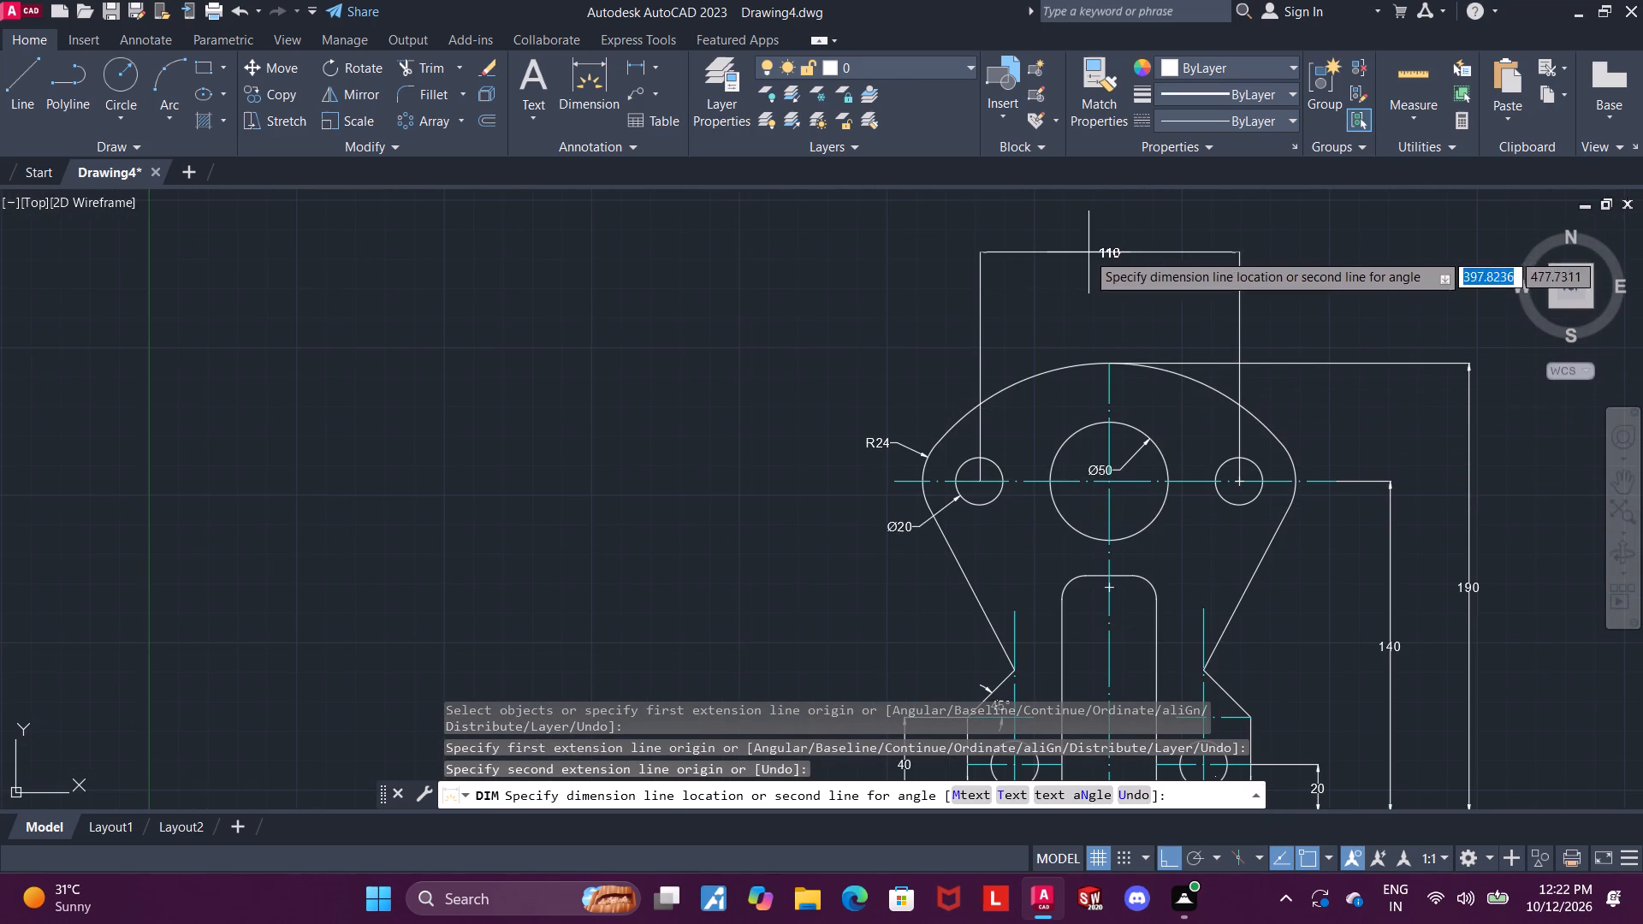
{"action": "left_click", "coordinate": [1077, 307]}
{"action": "key", "text": "Escape"}
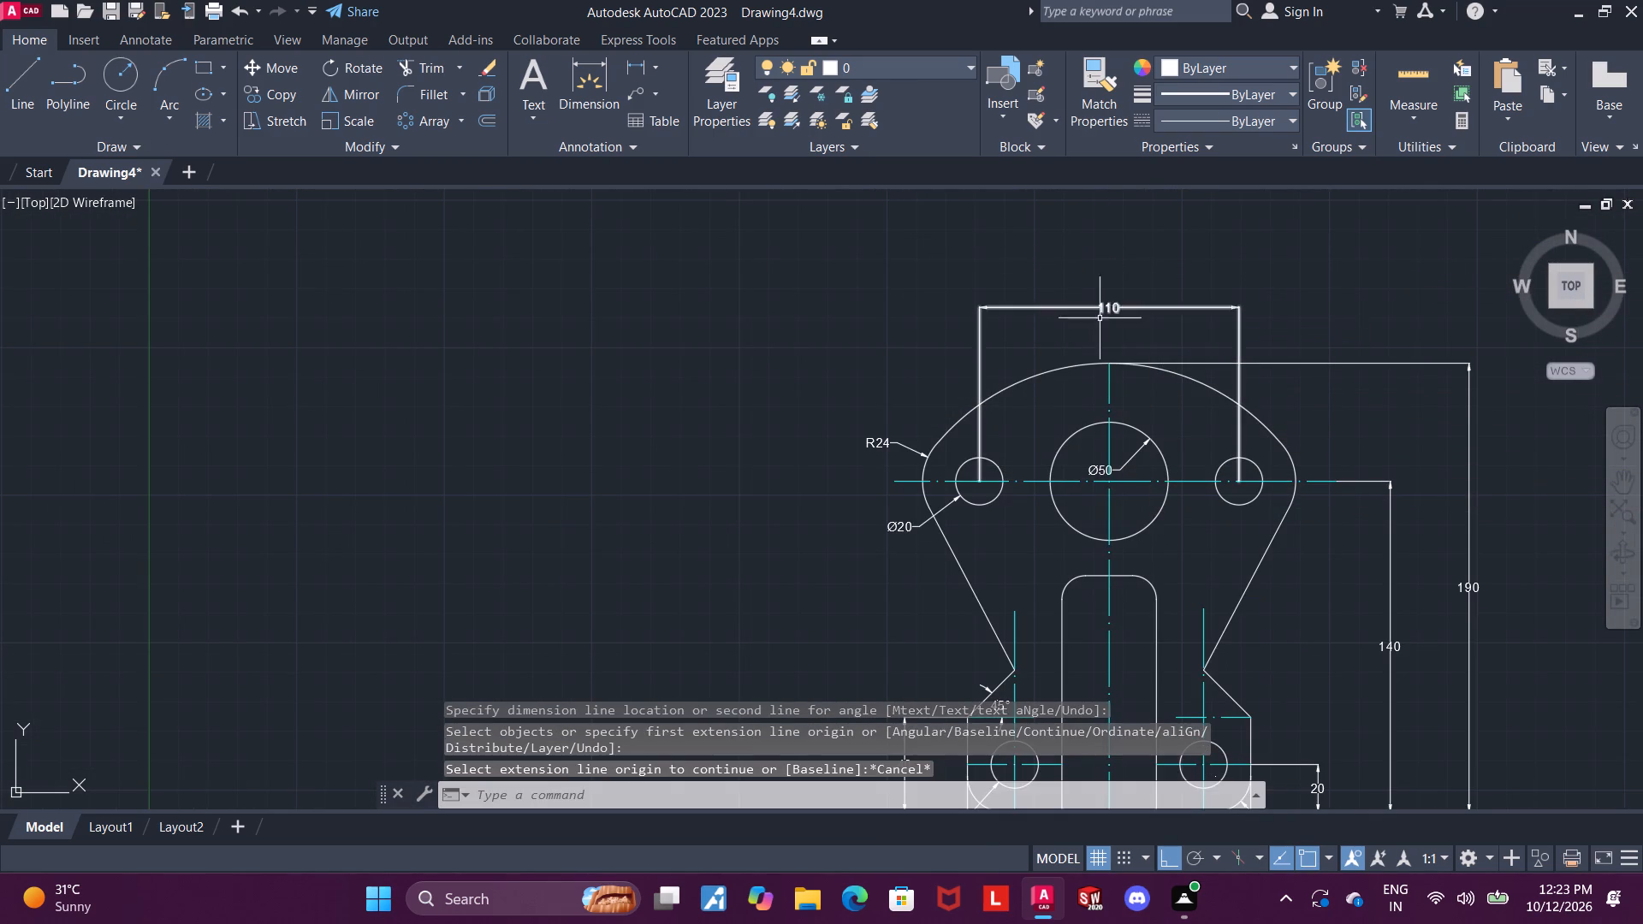
{"action": "middle_click_drag", "start_coordinate": [1244, 419], "coordinate": [1155, 305]}
{"action": "scroll", "coordinate": [1334, 416], "scroll_direction": "down", "scroll_amount": 1}
{"action": "middle_click_drag", "start_coordinate": [1332, 416], "coordinate": [1304, 423]}
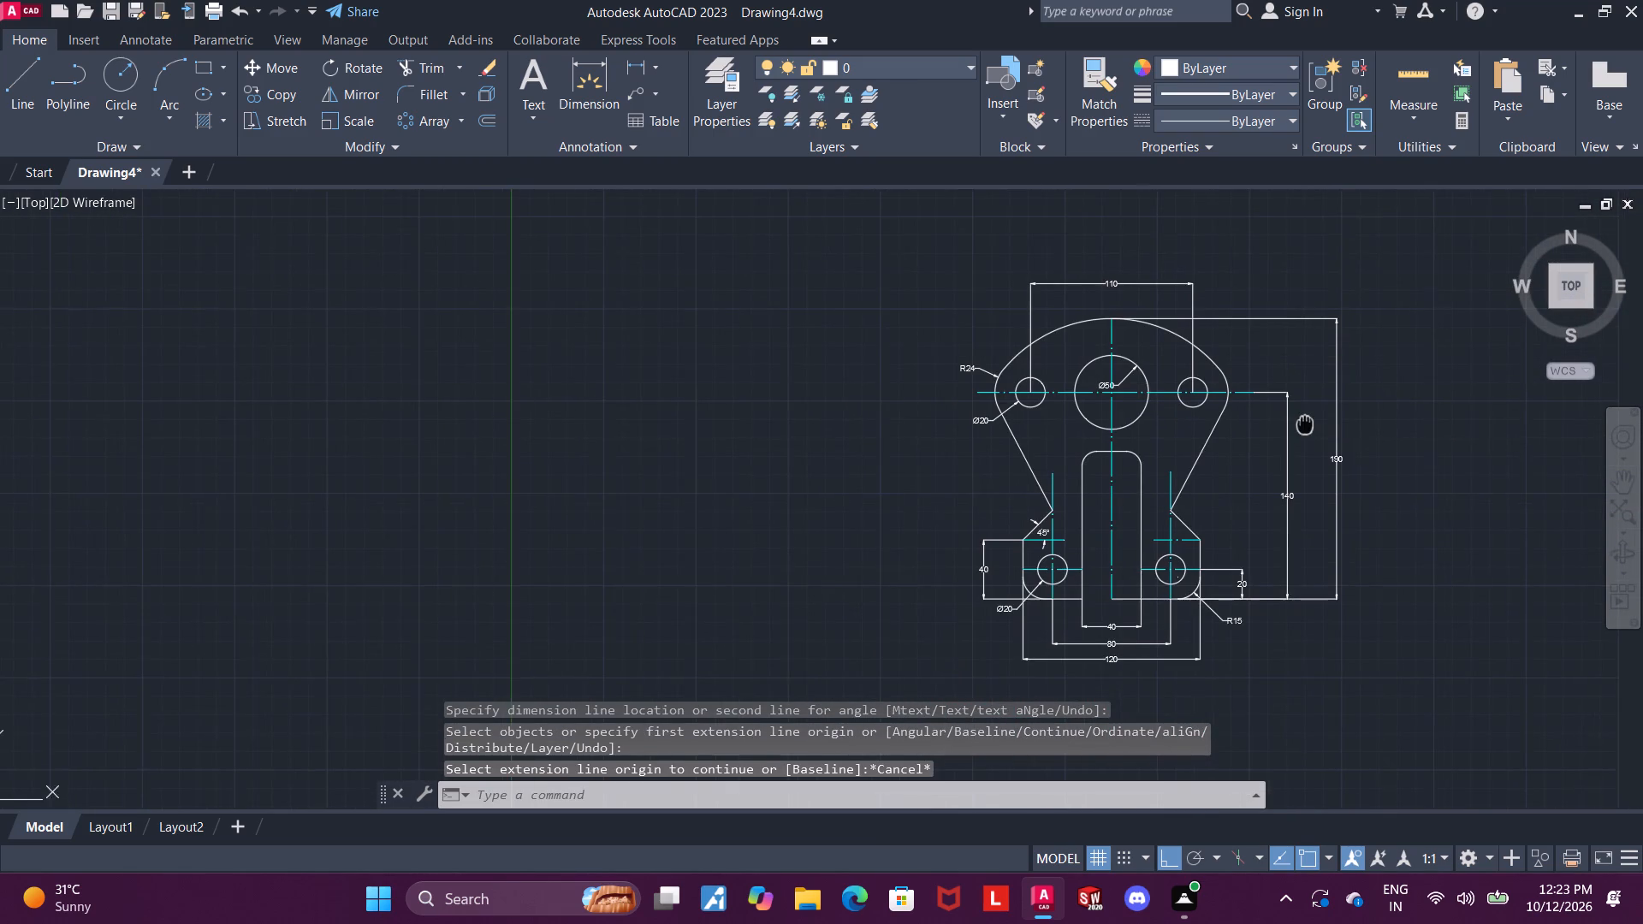
{"action": "middle_click_drag", "start_coordinate": [1304, 423], "coordinate": [1302, 423]}
{"action": "scroll", "coordinate": [1332, 433], "scroll_direction": "up", "scroll_amount": 1}
{"action": "scroll", "coordinate": [1339, 435], "scroll_direction": "down", "scroll_amount": 1}
{"action": "middle_click_drag", "start_coordinate": [1356, 445], "coordinate": [1323, 419]}
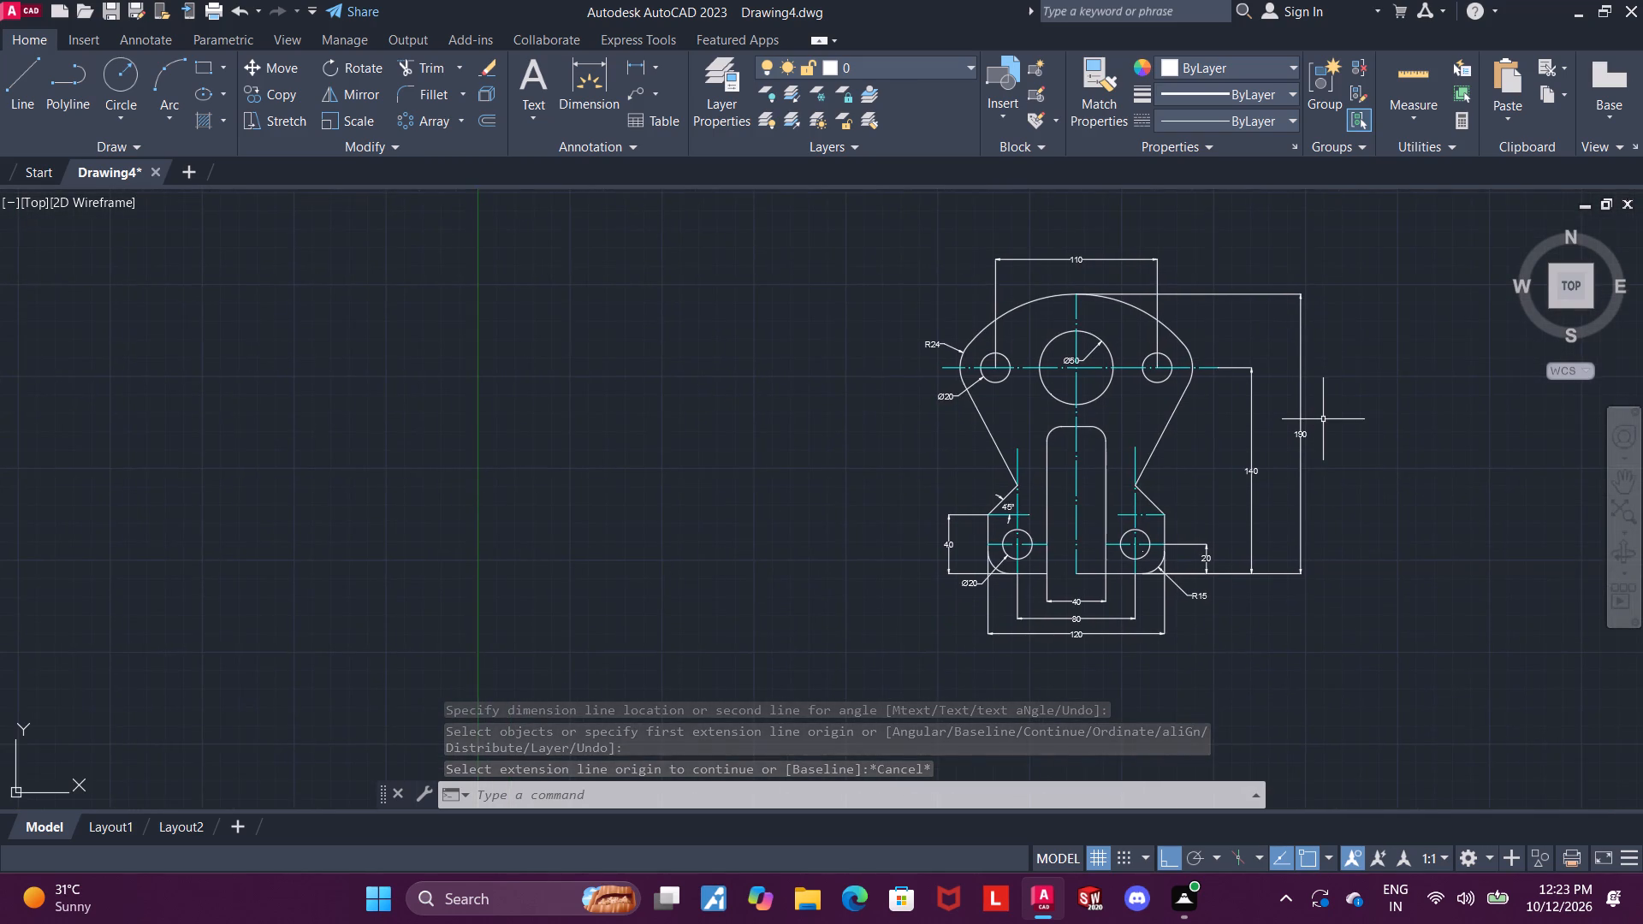
Move the 45° angular dimension outward across the slot's left edge, with its text midway along the dimension arc.
{"action": "scroll", "coordinate": [1323, 420], "scroll_direction": "up", "scroll_amount": 1}
{"action": "scroll", "coordinate": [851, 525], "scroll_direction": "up", "scroll_amount": 2}
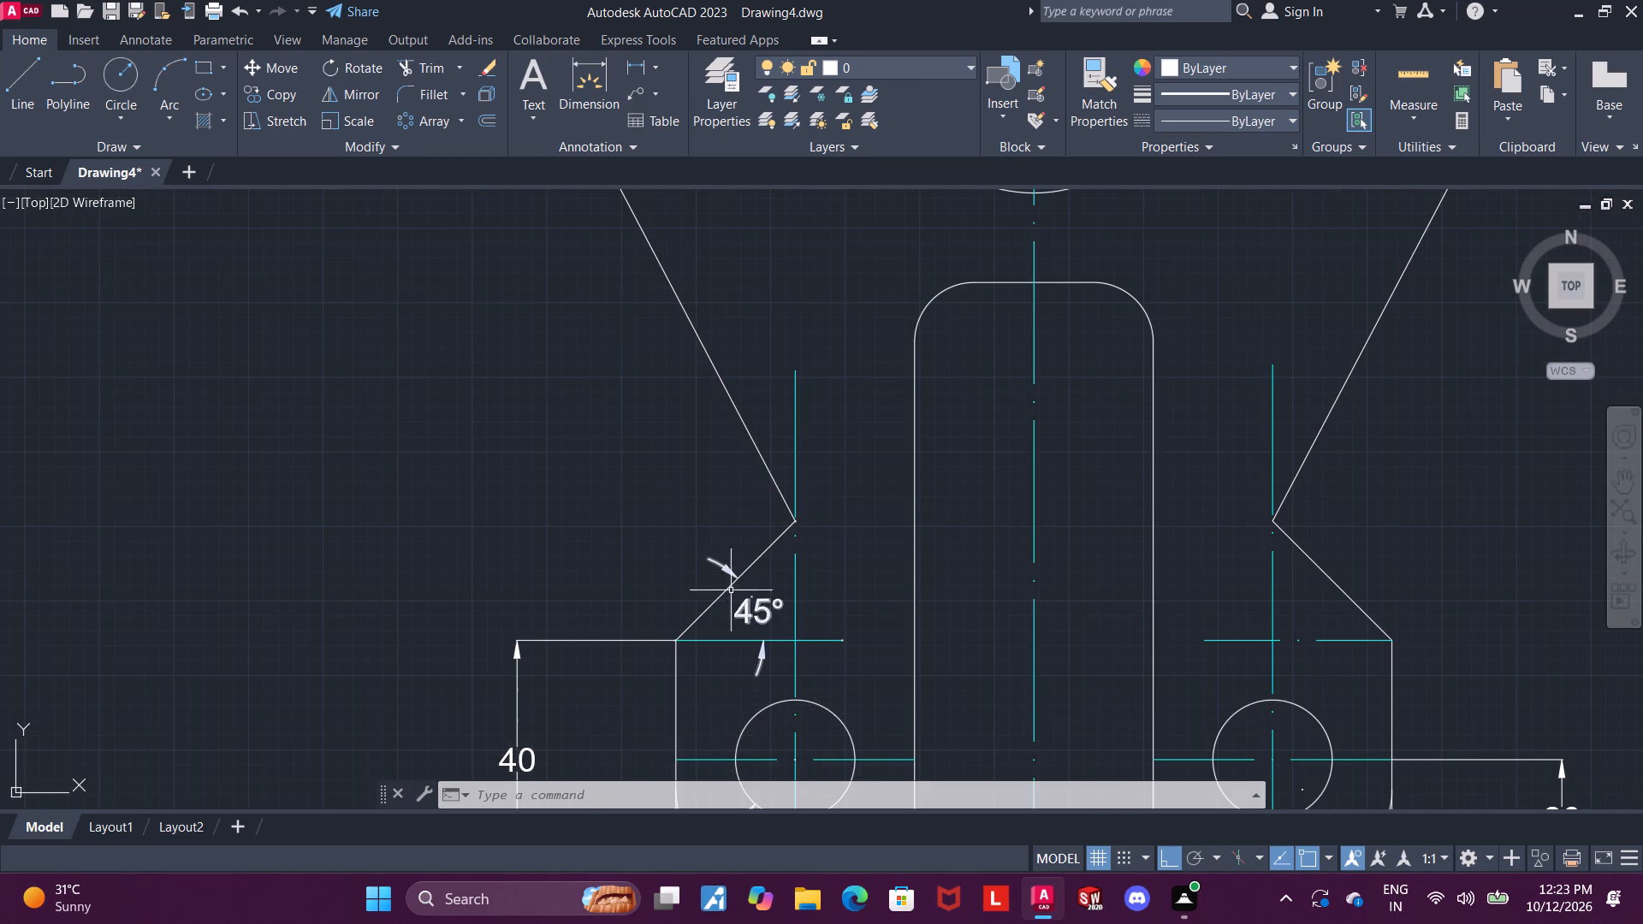
{"action": "left_click", "coordinate": [750, 615]}
{"action": "left_click", "coordinate": [756, 613]}
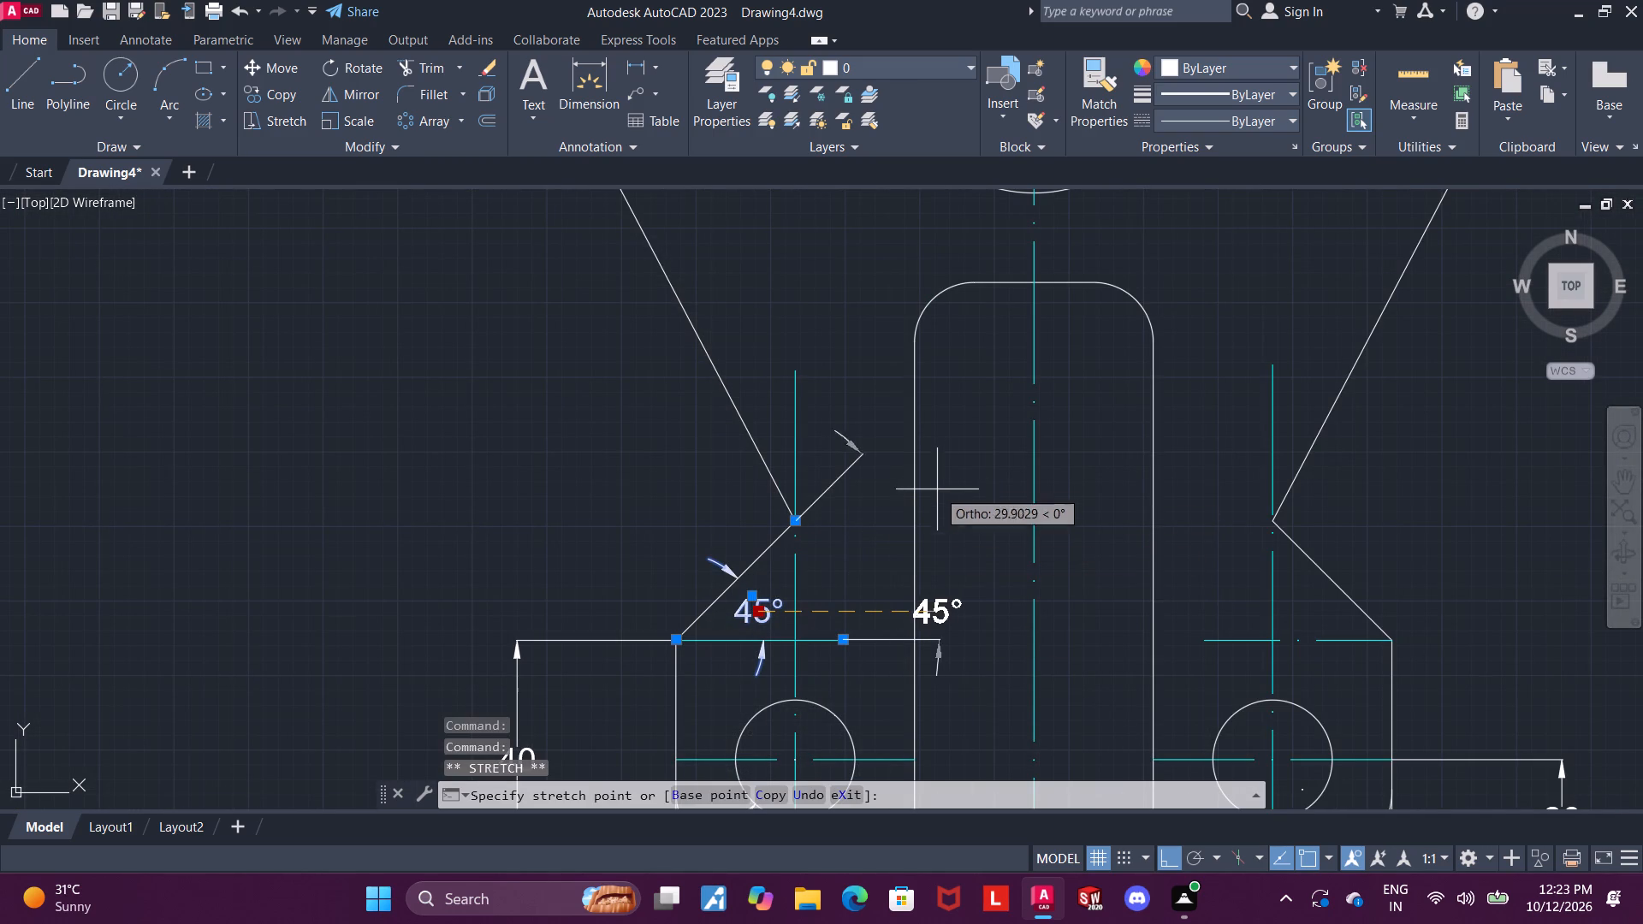
{"action": "left_click", "coordinate": [970, 478]}
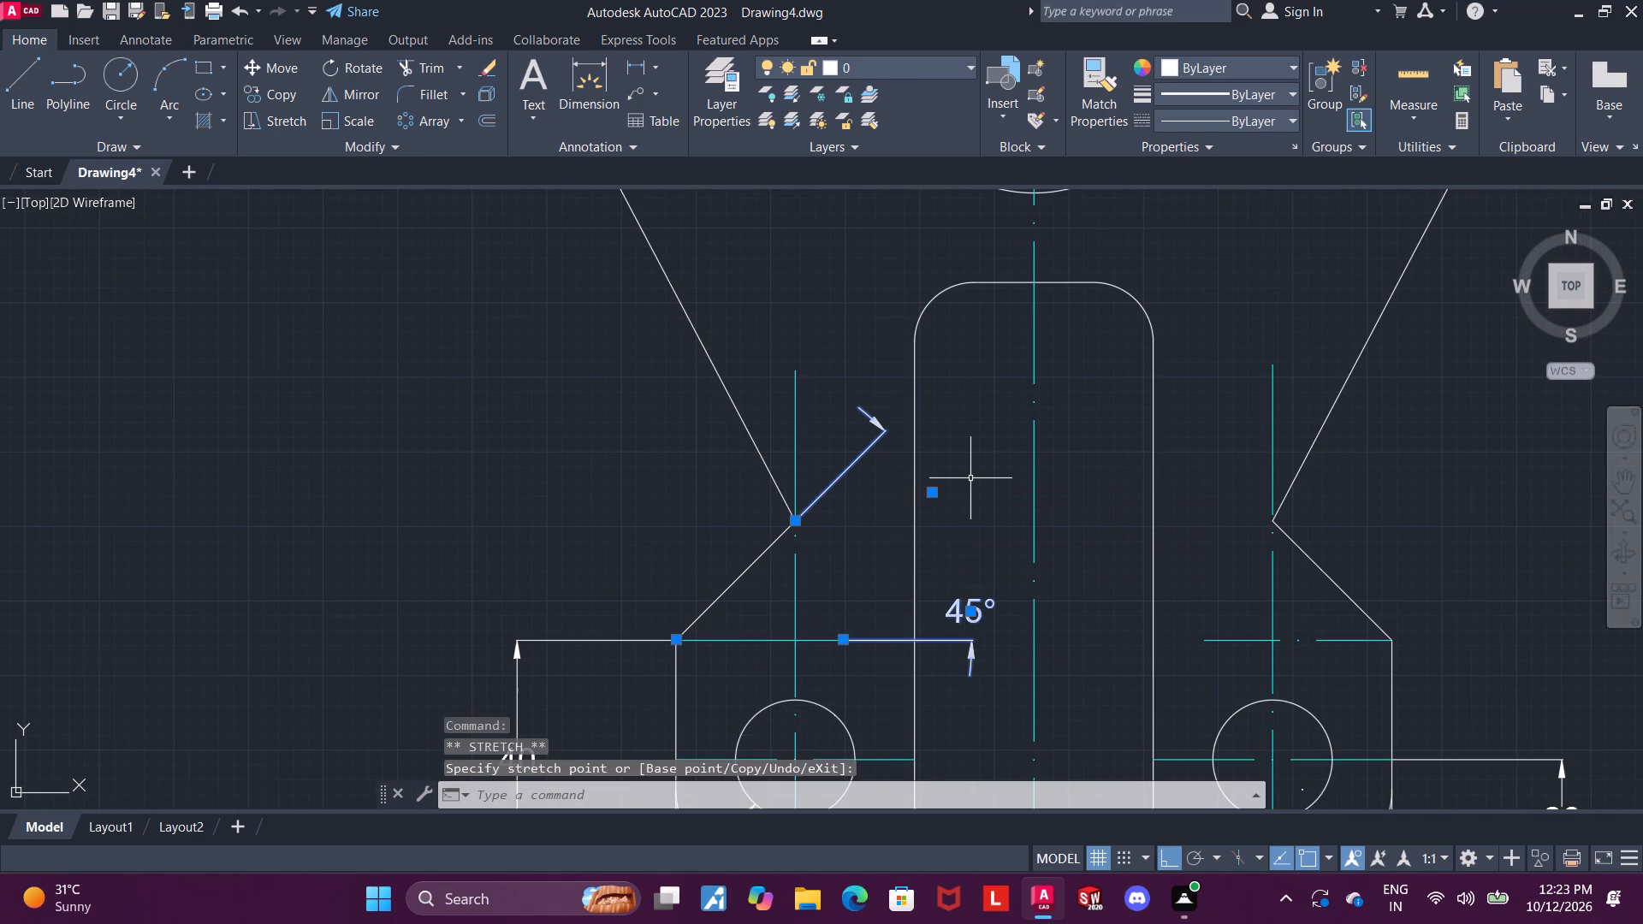
{"action": "key", "text": "Escape"}
{"action": "left_click", "coordinate": [968, 617]}
{"action": "left_click_drag", "start_coordinate": [970, 612], "coordinate": [958, 554]}
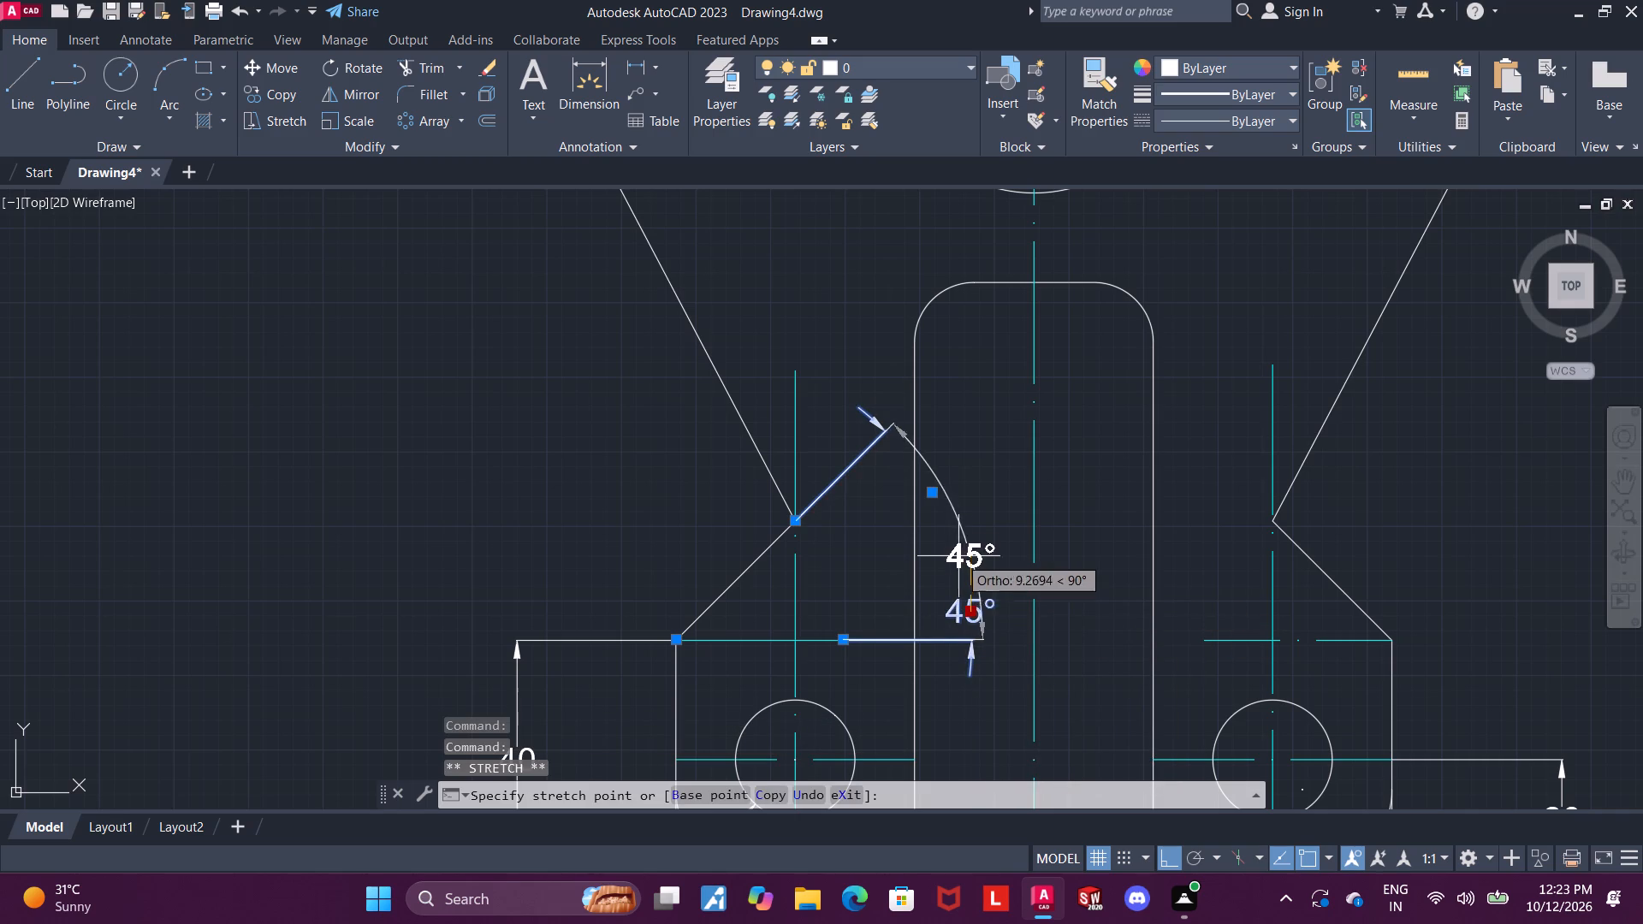
{"action": "left_click_drag", "start_coordinate": [958, 554], "coordinate": [952, 526]}
{"action": "left_click", "coordinate": [951, 526]}
{"action": "key", "text": "Escape"}
{"action": "scroll", "coordinate": [1022, 593], "scroll_direction": "down", "scroll_amount": 1}
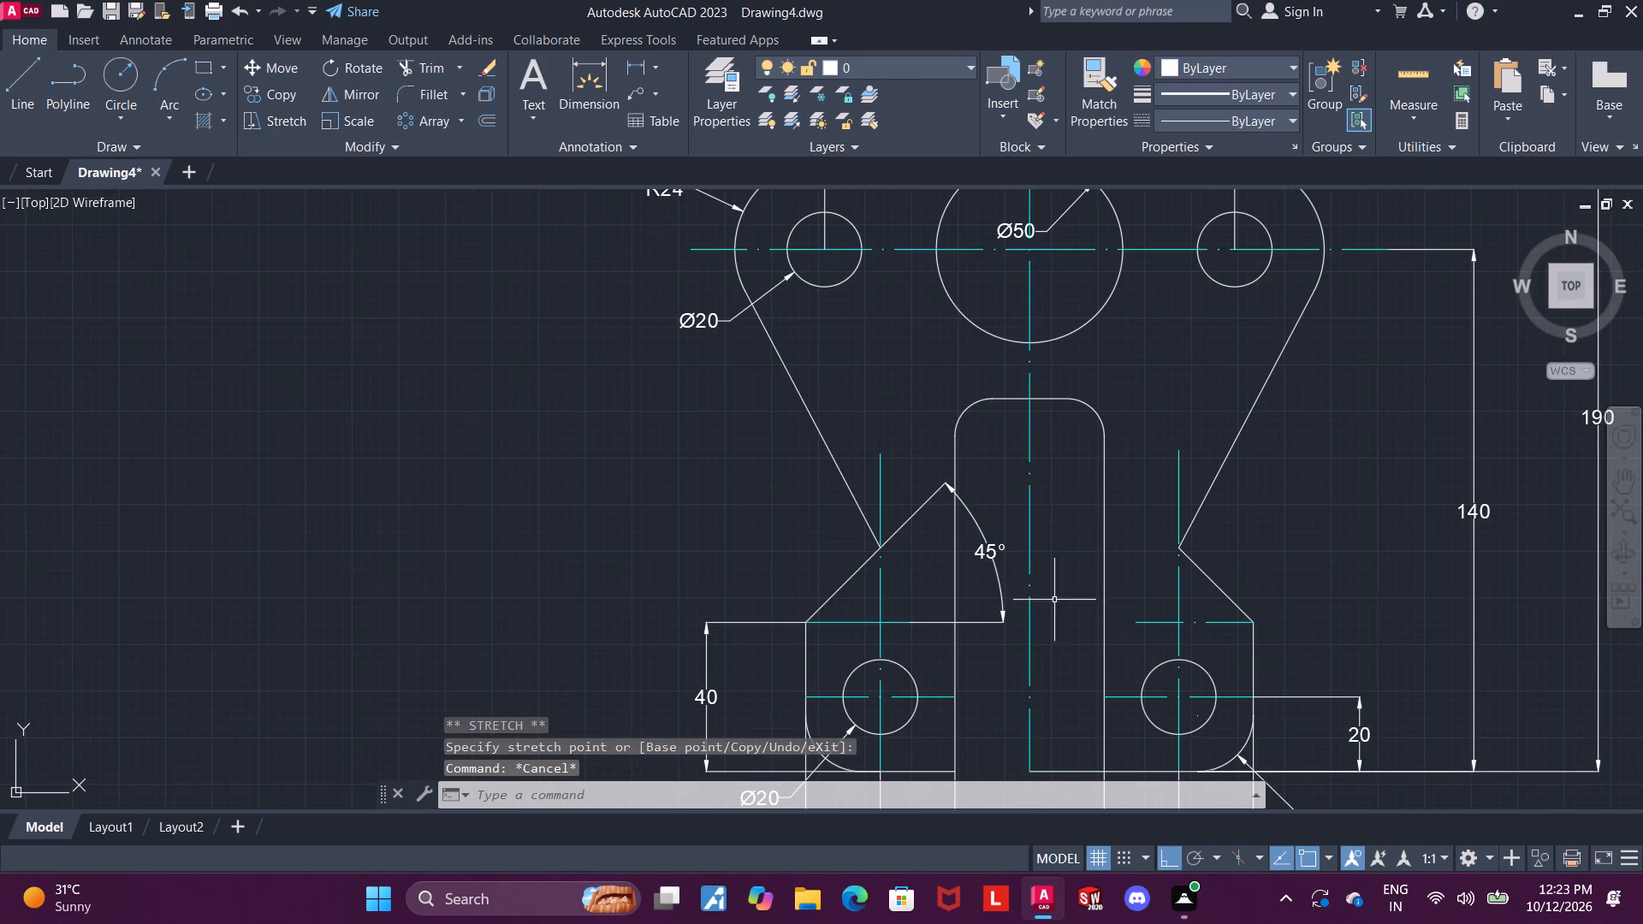
{"action": "middle_click_drag", "start_coordinate": [1062, 600], "coordinate": [900, 537]}
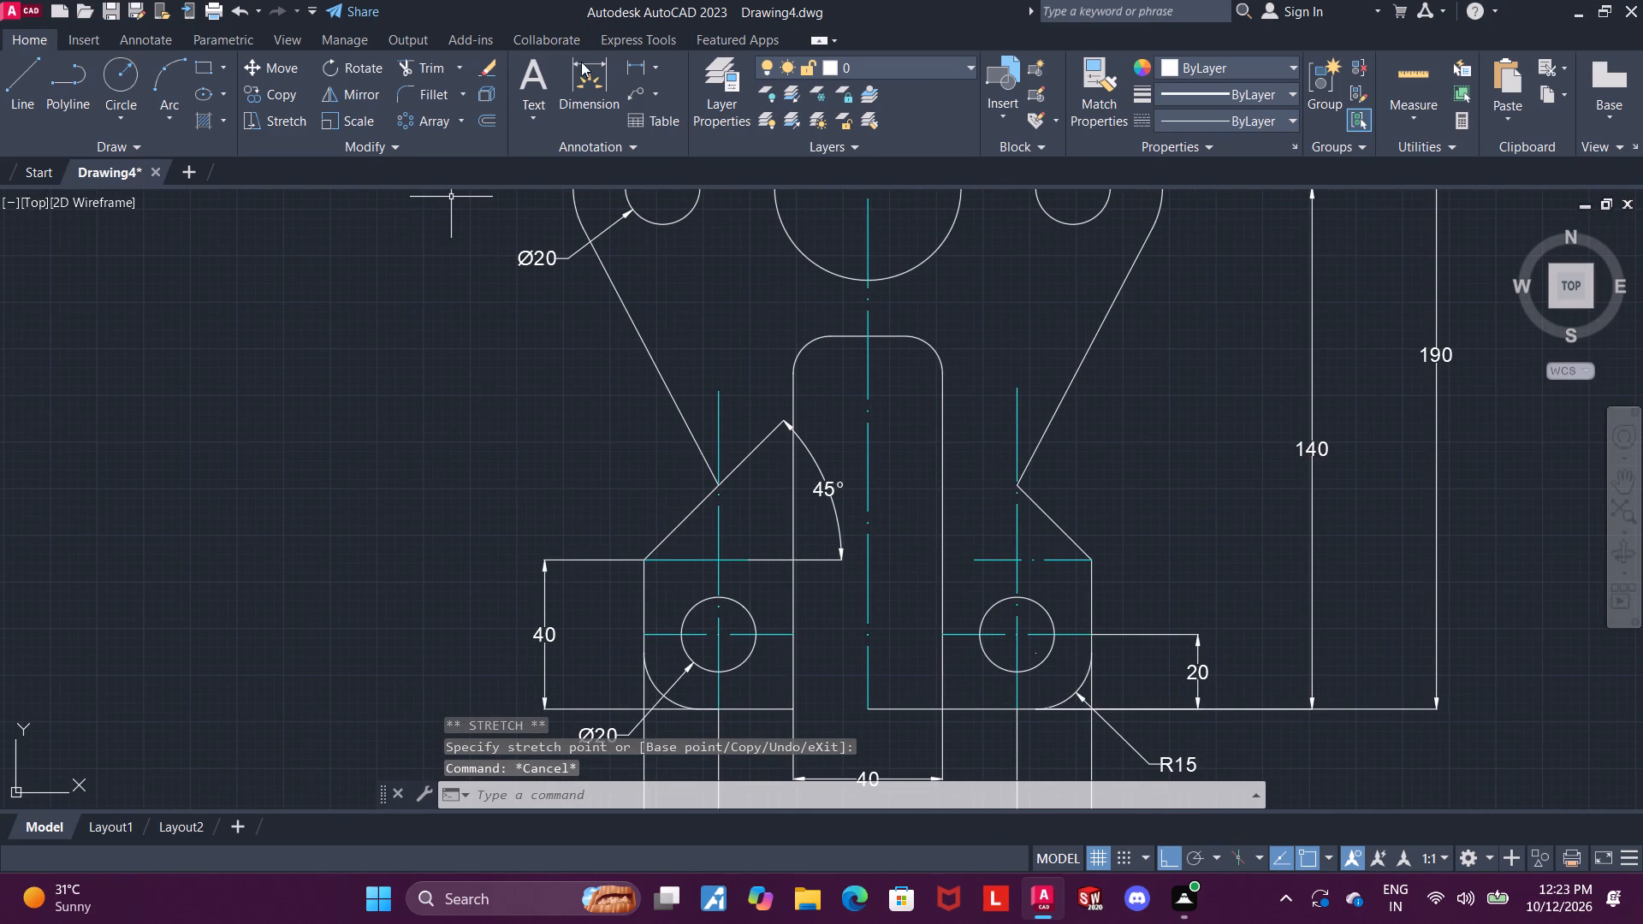
Add a radius dimension to the slot's upper-right fillet, placed above and outside the slot's corner.
{"action": "left_click", "coordinate": [583, 62]}
{"action": "scroll", "coordinate": [926, 347], "scroll_direction": "up", "scroll_amount": 3}
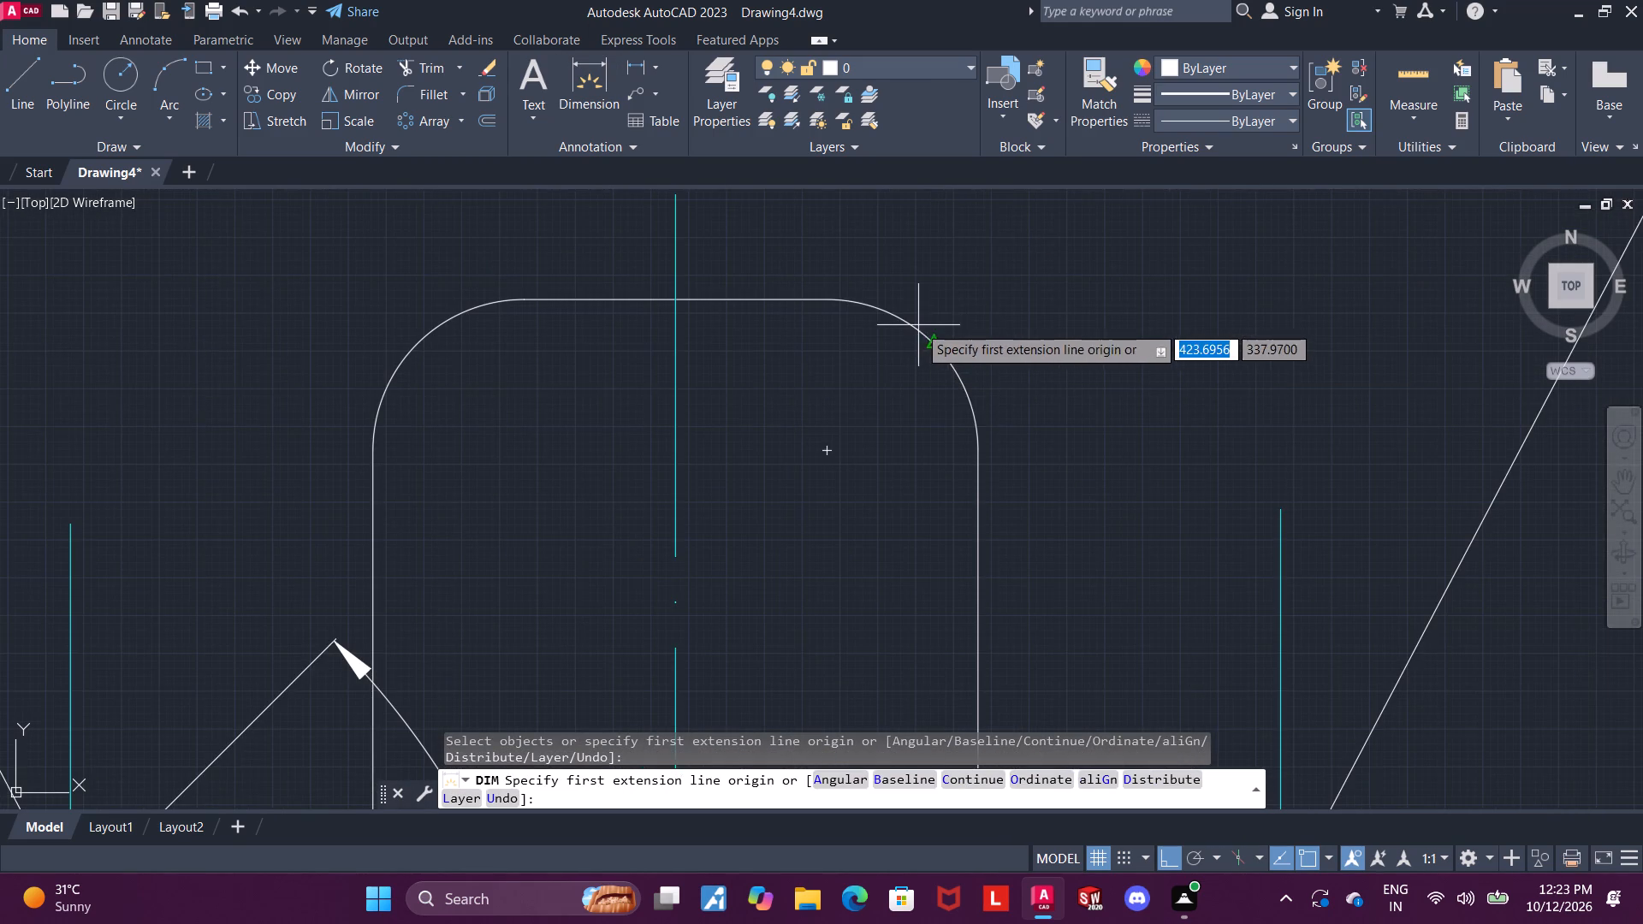
{"action": "scroll", "coordinate": [980, 283], "scroll_direction": "up", "scroll_amount": 3}
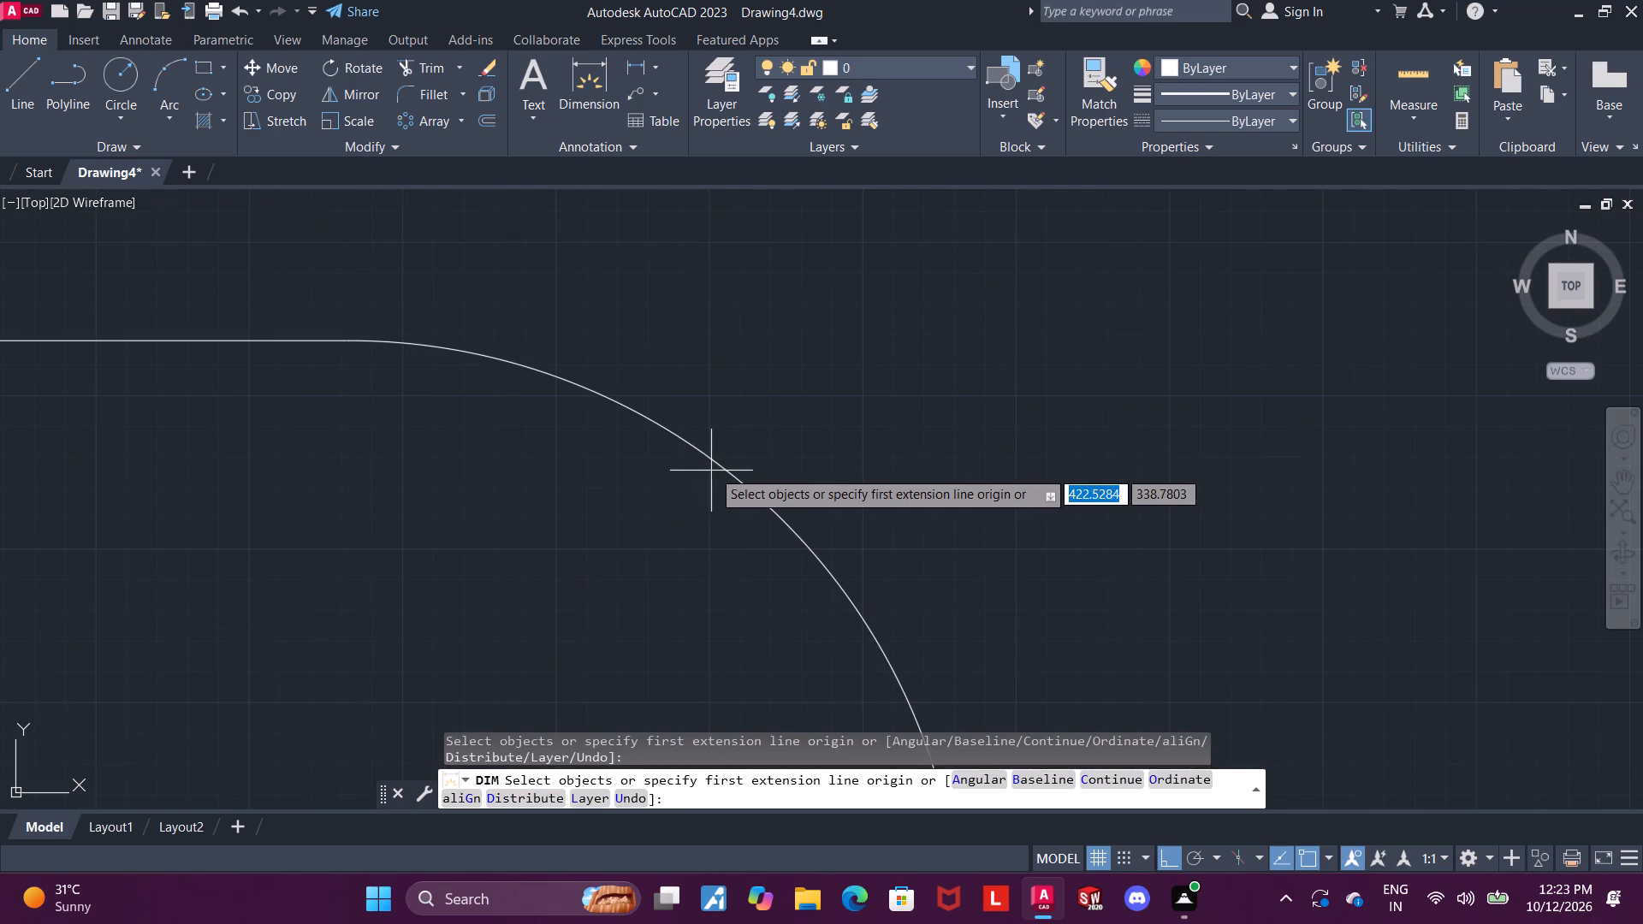
{"action": "left_click", "coordinate": [716, 468]}
{"action": "scroll", "coordinate": [722, 468], "scroll_direction": "down", "scroll_amount": 2}
{"action": "left_click", "coordinate": [911, 364]}
{"action": "key", "text": "Escape"}
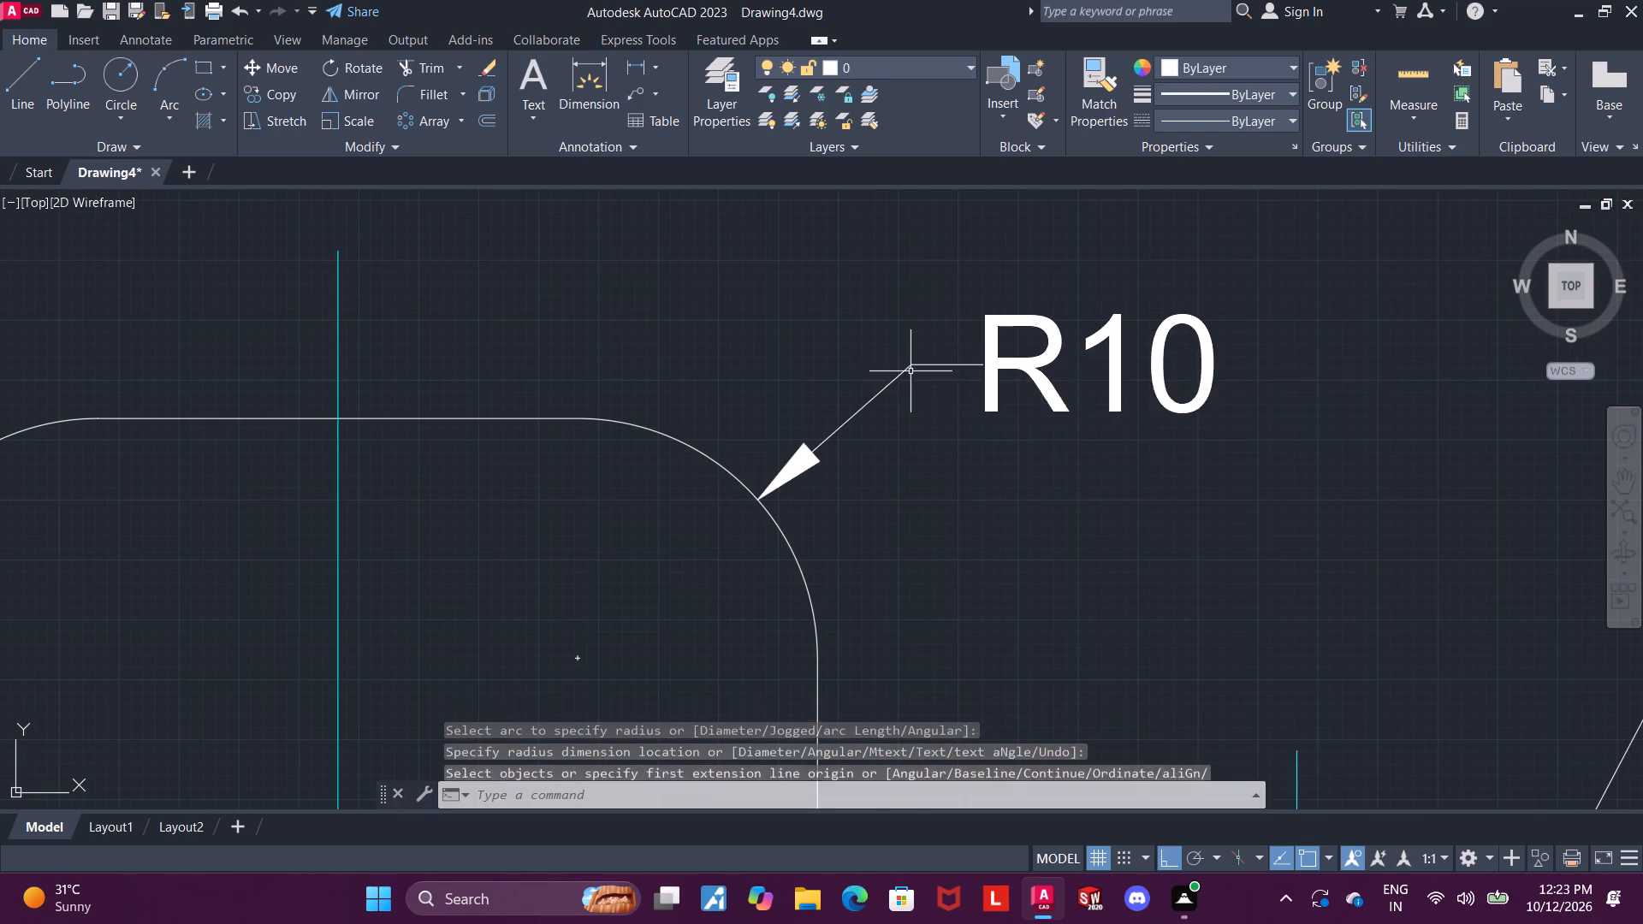
Examine the whole profile and its dimensions, checking that every feature is dimensioned and the annotations are neatly spaced.
{"action": "scroll", "coordinate": [910, 371], "scroll_direction": "down", "scroll_amount": 2}
{"action": "scroll", "coordinate": [1006, 405], "scroll_direction": "down", "scroll_amount": 2}
{"action": "scroll", "coordinate": [1136, 461], "scroll_direction": "down", "scroll_amount": 2}
{"action": "middle_click_drag", "start_coordinate": [1184, 495], "coordinate": [1140, 453]}
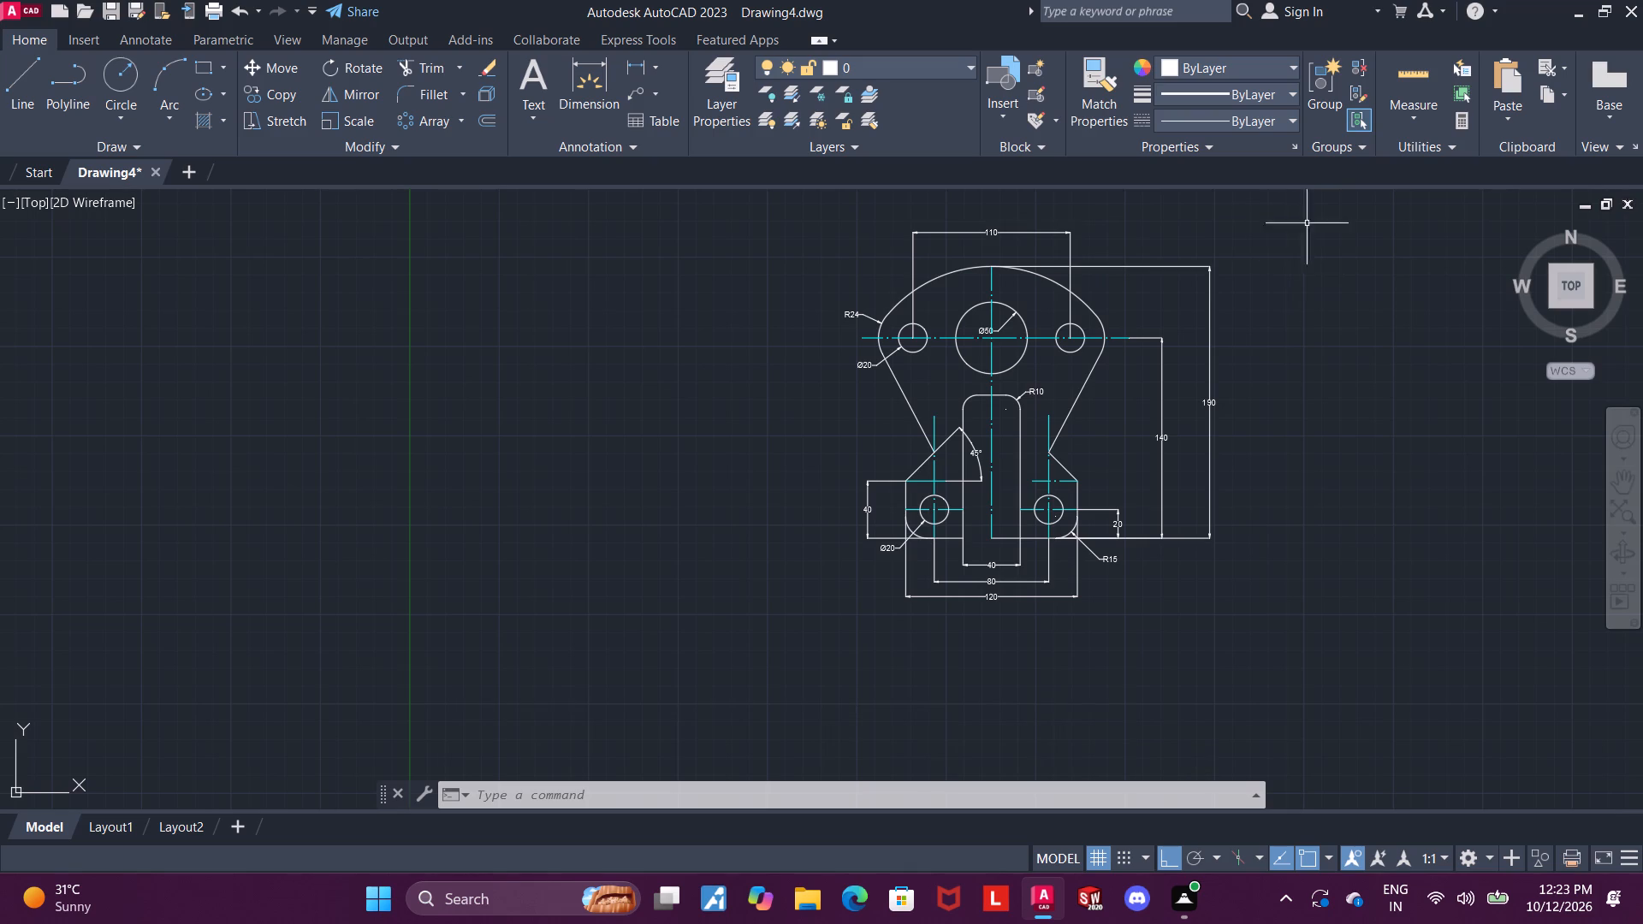
{"action": "scroll", "coordinate": [1308, 273], "scroll_direction": "down", "scroll_amount": 1}
{"action": "middle_click_drag", "start_coordinate": [1325, 367], "coordinate": [1318, 479]}
{"action": "scroll", "coordinate": [1245, 469], "scroll_direction": "up", "scroll_amount": 1}
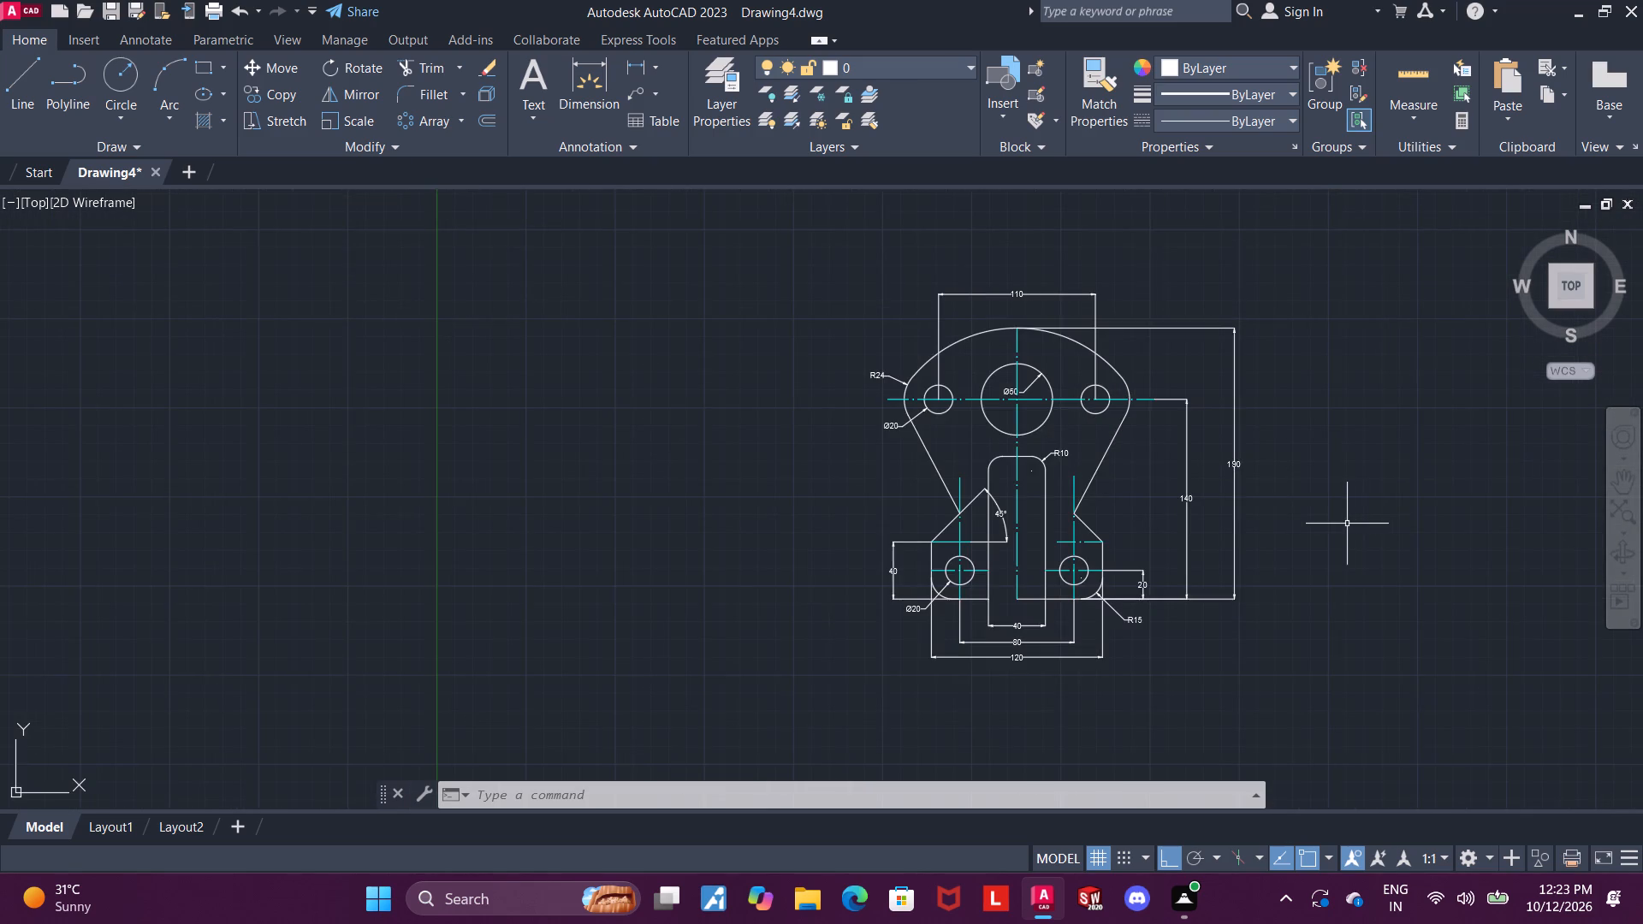
{"action": "scroll", "coordinate": [1347, 523], "scroll_direction": "up", "scroll_amount": 1}
{"action": "middle_click_drag", "start_coordinate": [1347, 515], "coordinate": [1355, 496]}
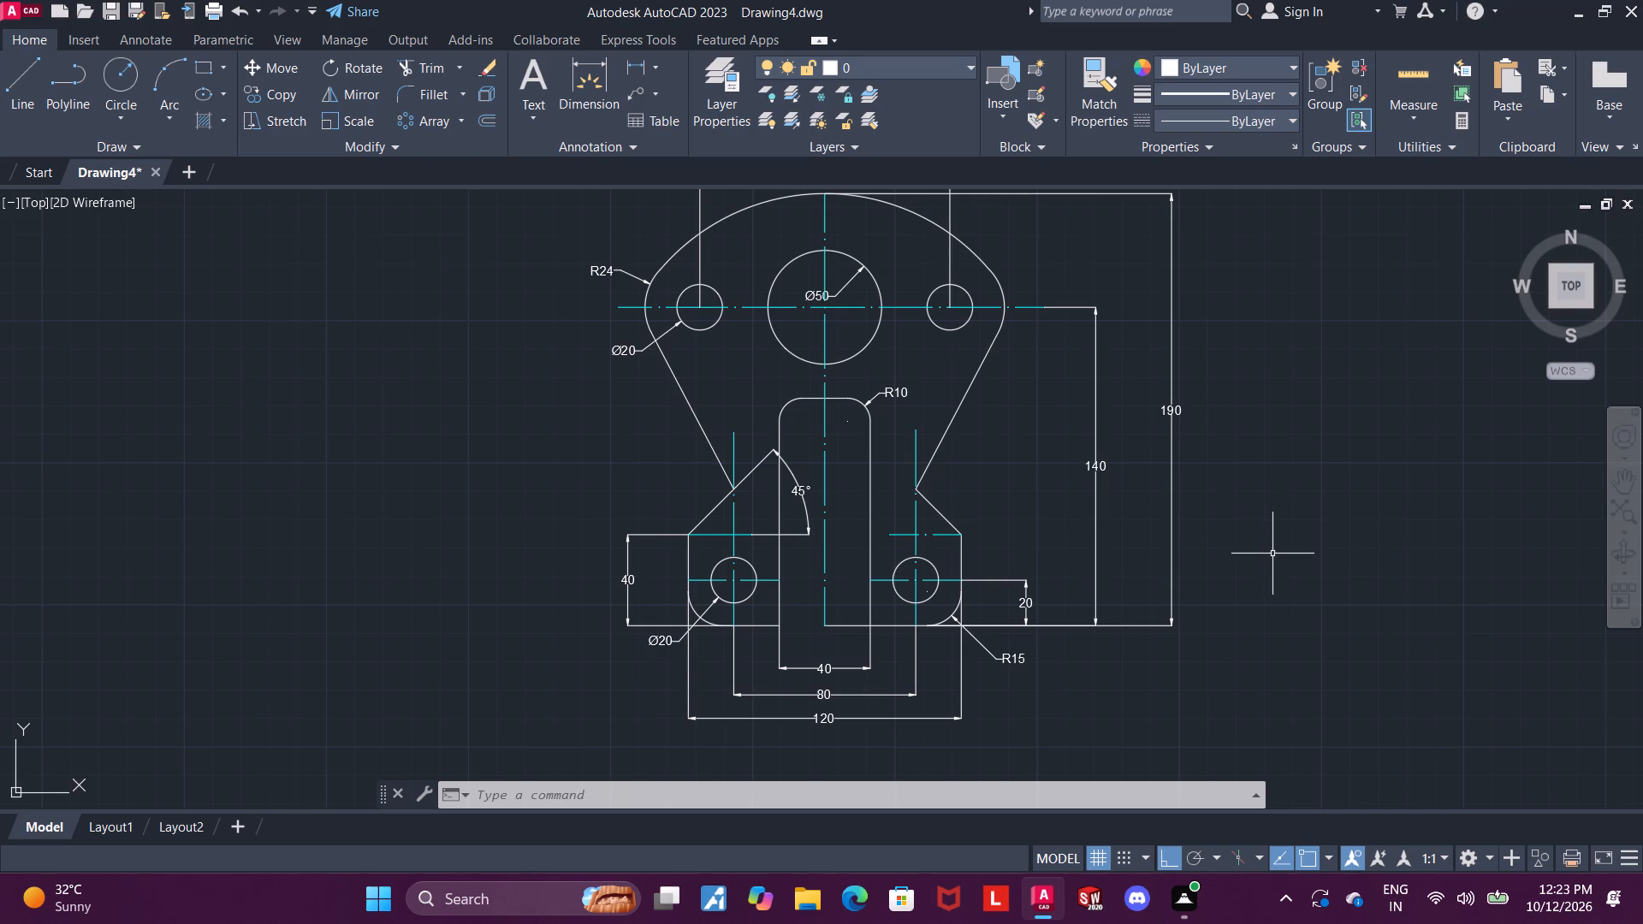
{"action": "scroll", "coordinate": [1251, 715], "scroll_direction": "down", "scroll_amount": 1}
{"action": "scroll", "coordinate": [1254, 647], "scroll_direction": "up", "scroll_amount": 1}
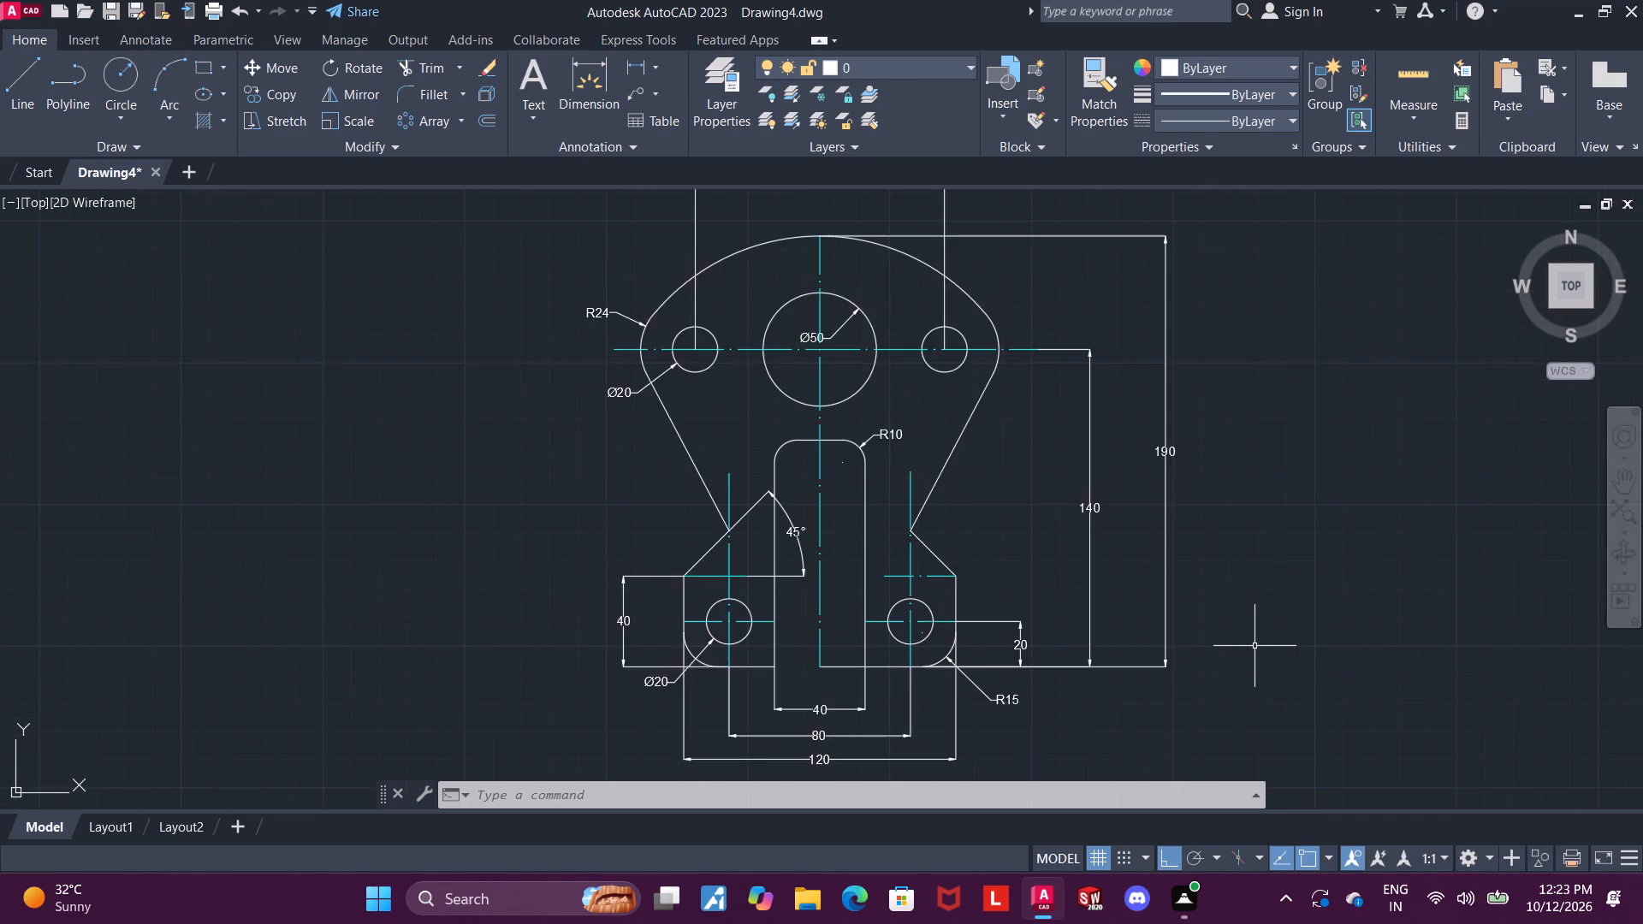
{"action": "scroll", "coordinate": [1255, 642], "scroll_direction": "up", "scroll_amount": 1}
{"action": "middle_click_drag", "start_coordinate": [1258, 634], "coordinate": [1310, 497]}
{"action": "scroll", "coordinate": [1264, 507], "scroll_direction": "down", "scroll_amount": 1}
{"action": "middle_click_drag", "start_coordinate": [1264, 511], "coordinate": [1353, 555]}
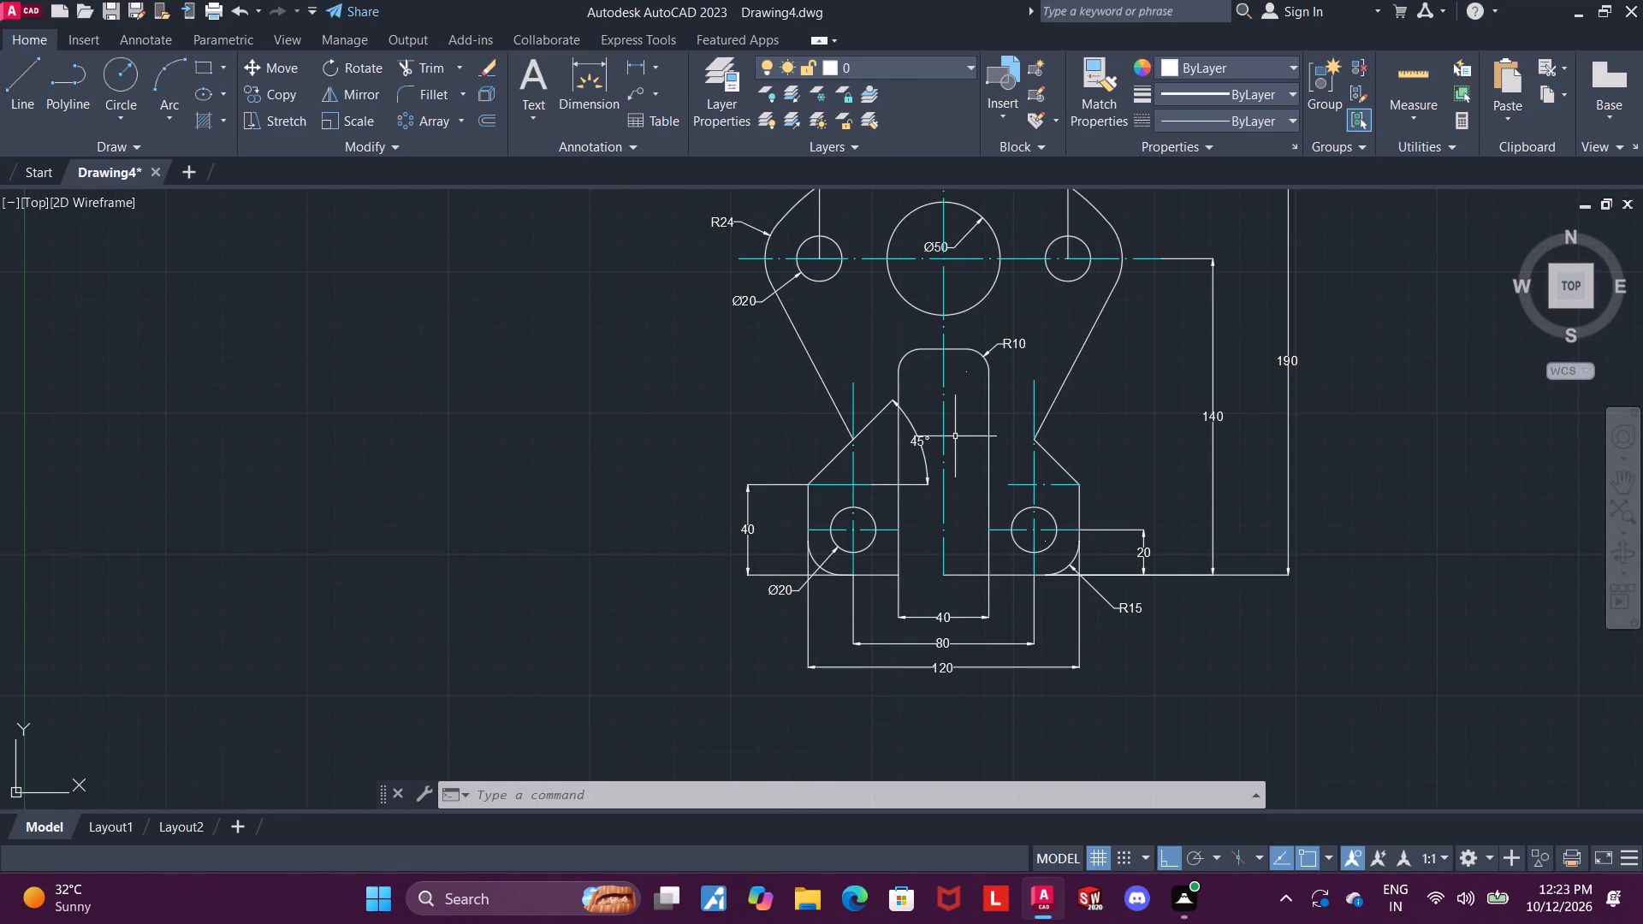
{"action": "key", "text": "Escape"}
{"action": "scroll", "coordinate": [1357, 450], "scroll_direction": "down", "scroll_amount": 1}
{"action": "middle_click_drag", "start_coordinate": [1357, 450], "coordinate": [1360, 467]}
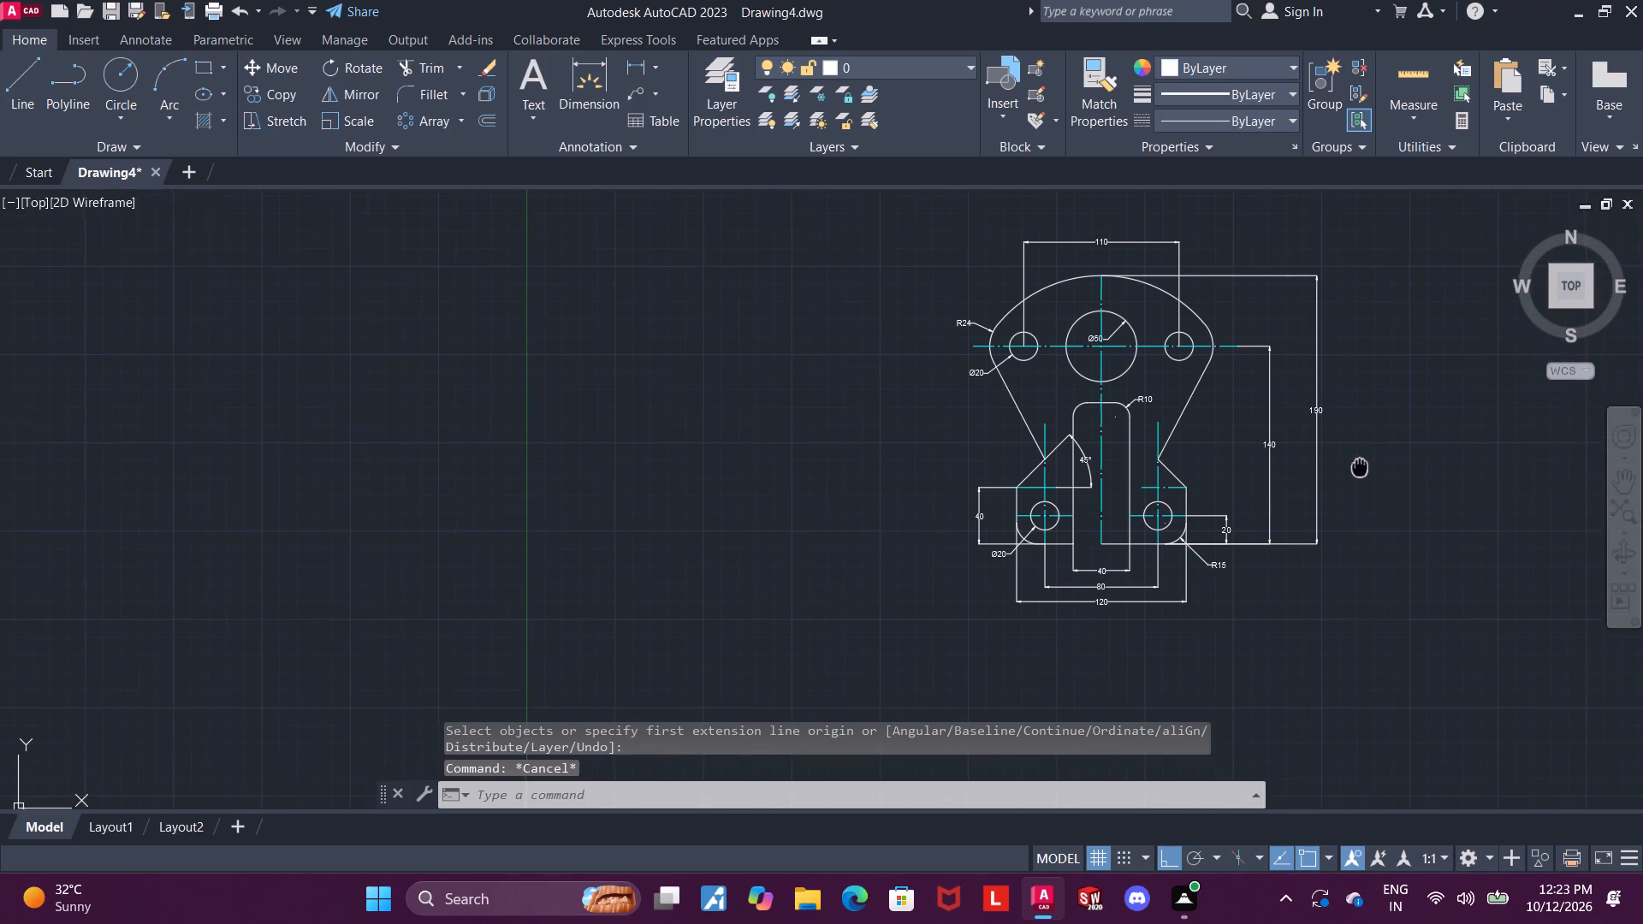
{"action": "middle_click_drag", "start_coordinate": [1360, 467], "coordinate": [1360, 471]}
{"action": "scroll", "coordinate": [1361, 492], "scroll_direction": "up", "scroll_amount": 1}
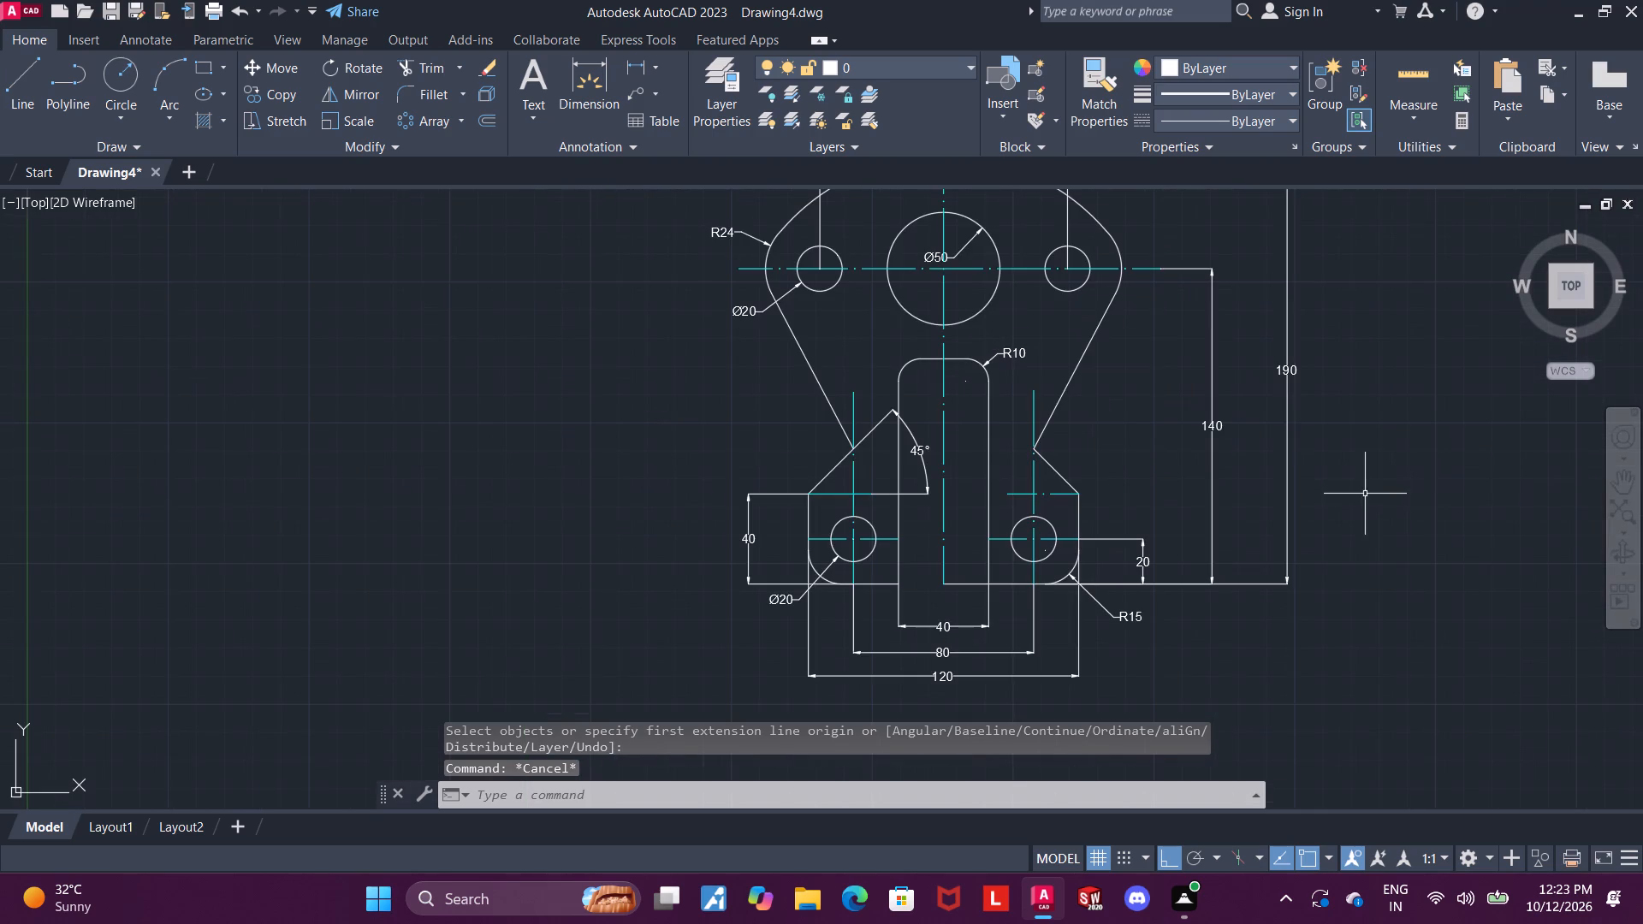
{"action": "scroll", "coordinate": [1367, 480], "scroll_direction": "down", "scroll_amount": 1}
{"action": "middle_click_drag", "start_coordinate": [1367, 485], "coordinate": [1274, 568]}
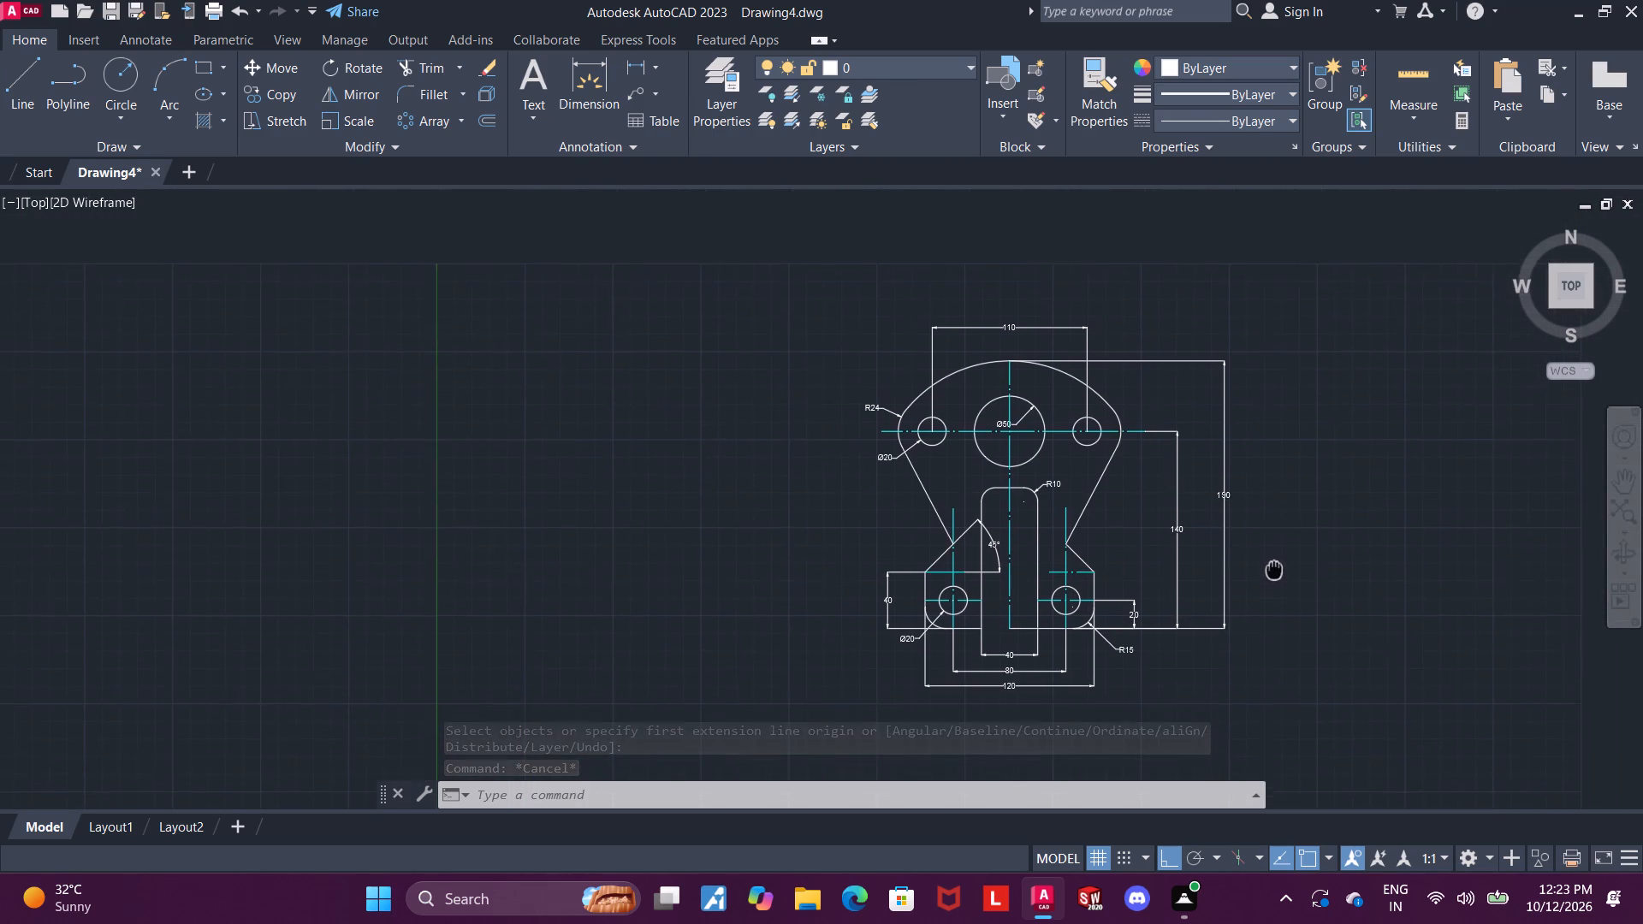
{"action": "middle_click_drag", "start_coordinate": [1274, 568], "coordinate": [1274, 540]}
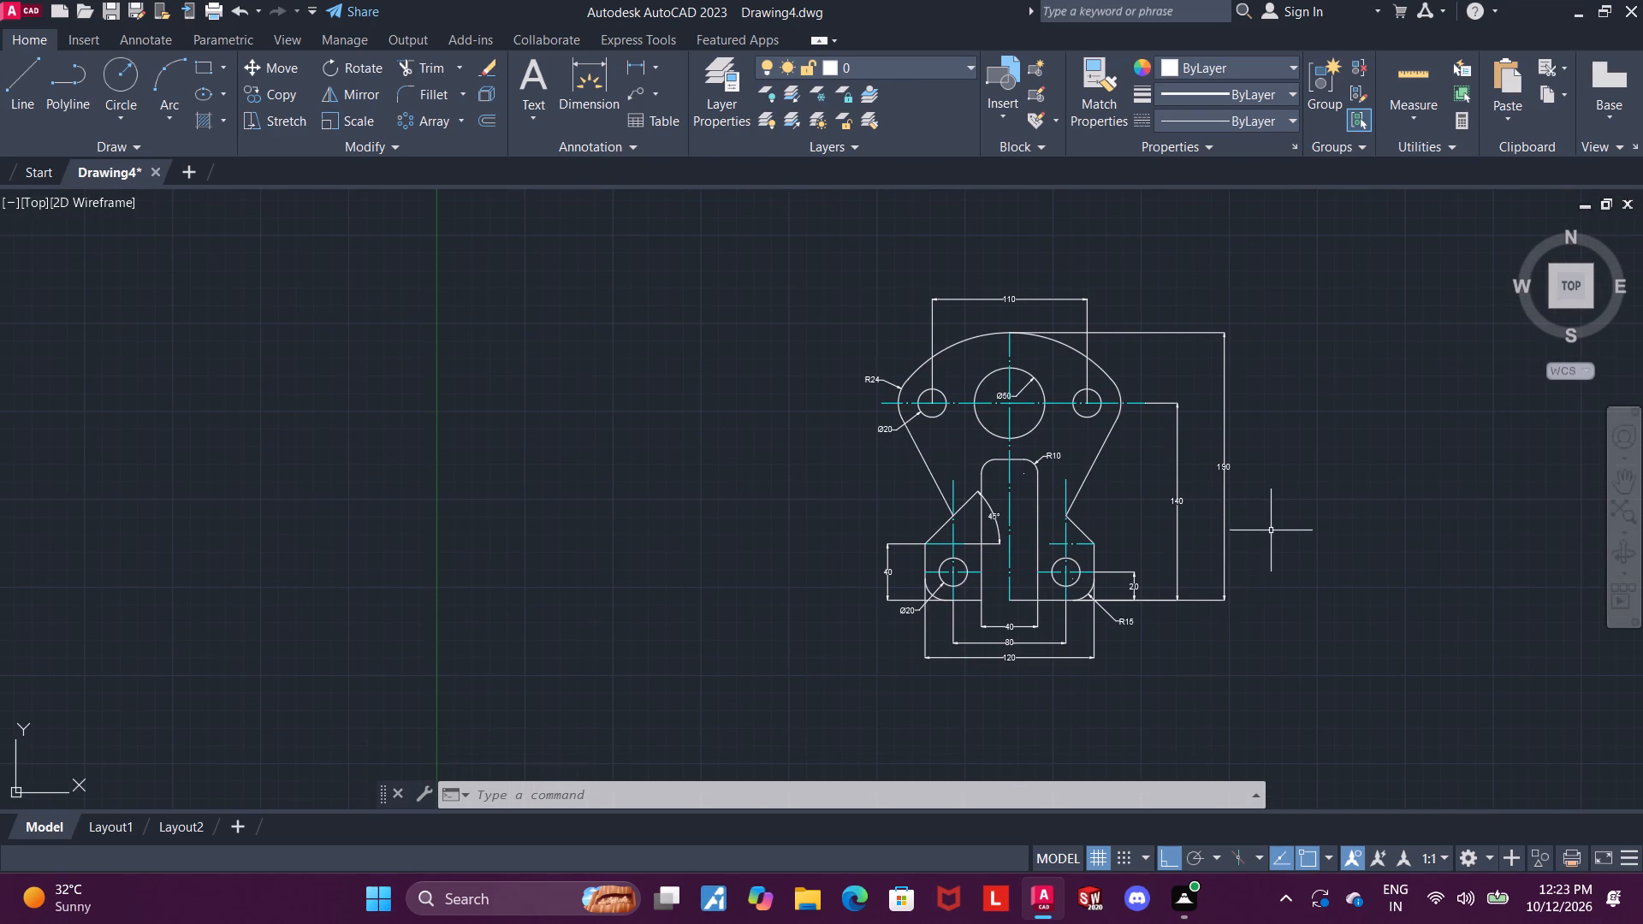
{"action": "key", "text": "Escape"}
{"action": "middle_click_drag", "start_coordinate": [1282, 500], "coordinate": [1261, 473]}
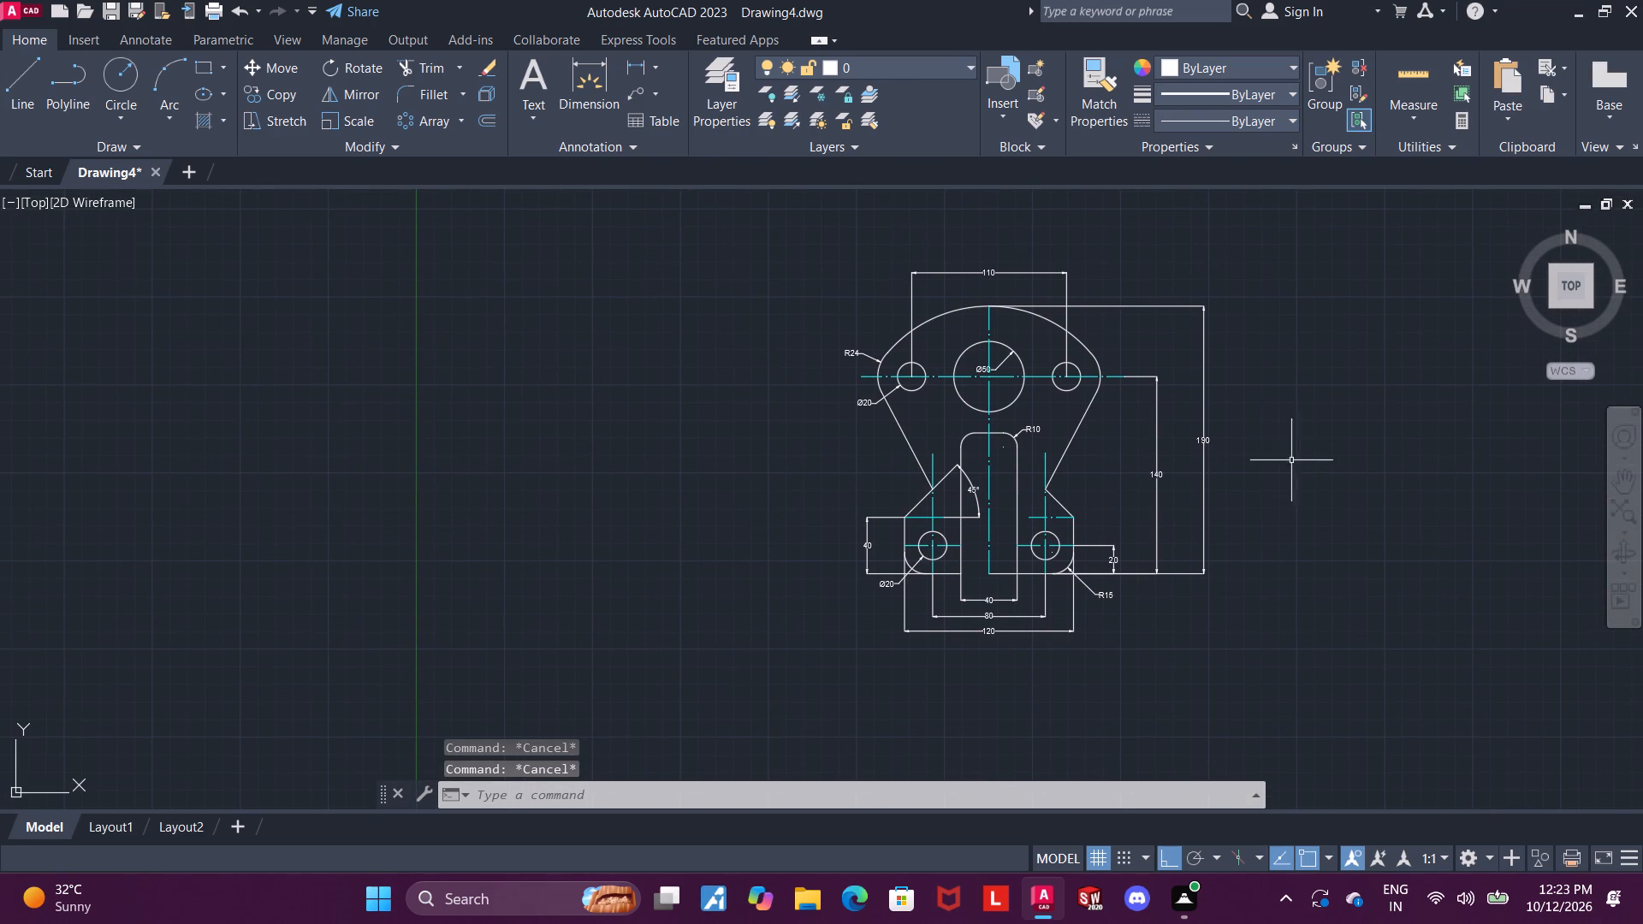
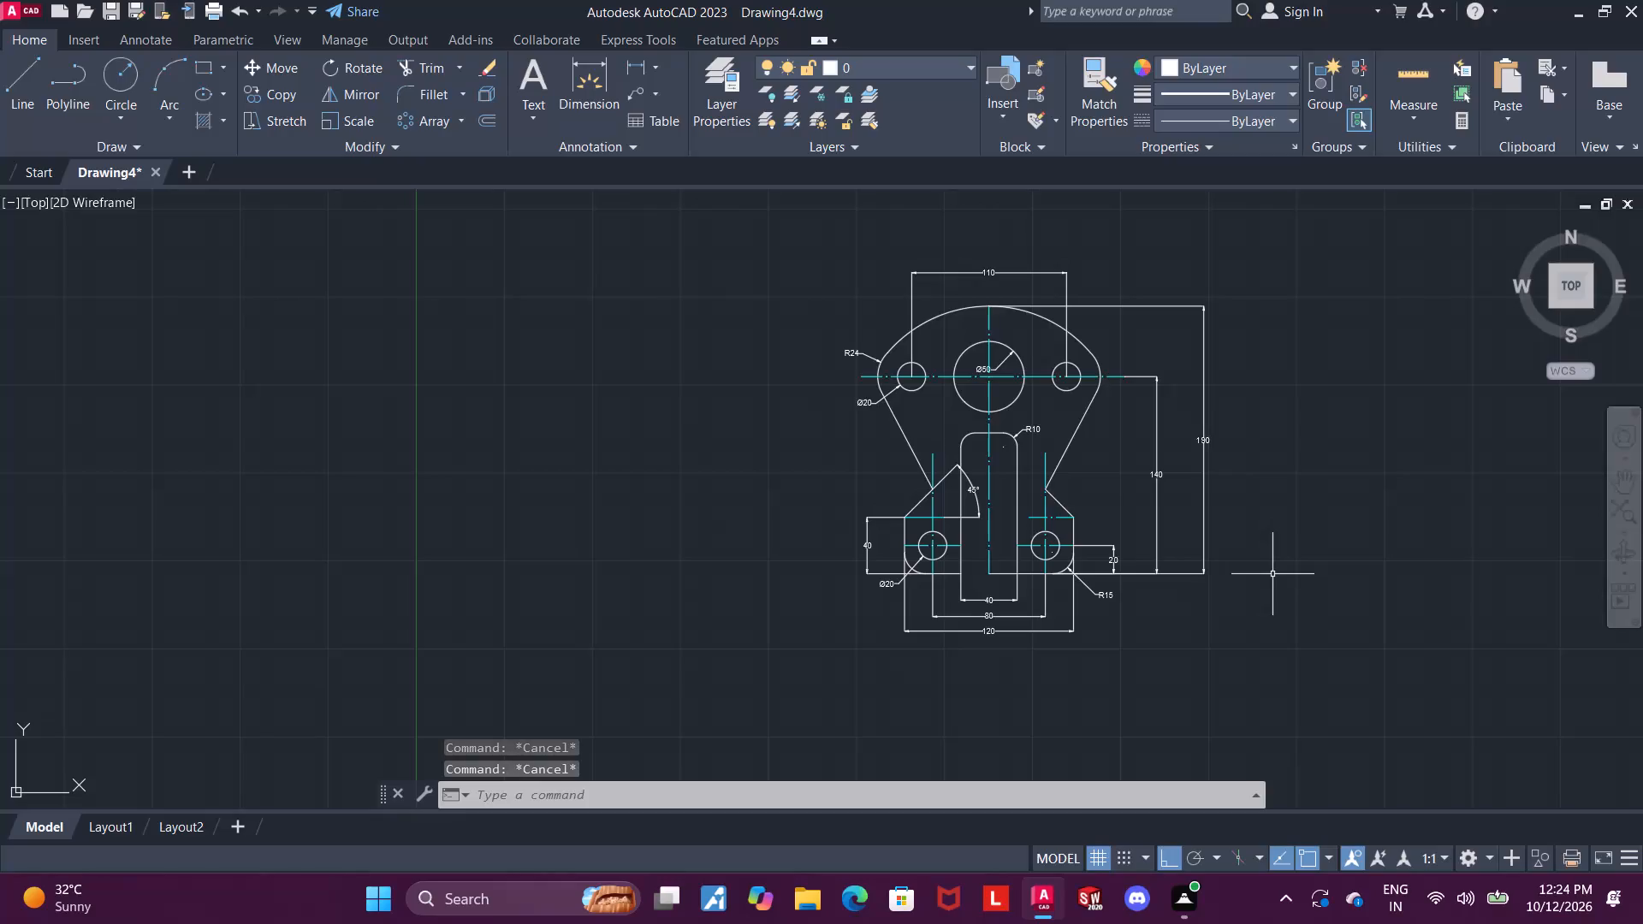
Turn off command logging with LOGFILEOFF.
{"action": "type", "text": "logfile"}
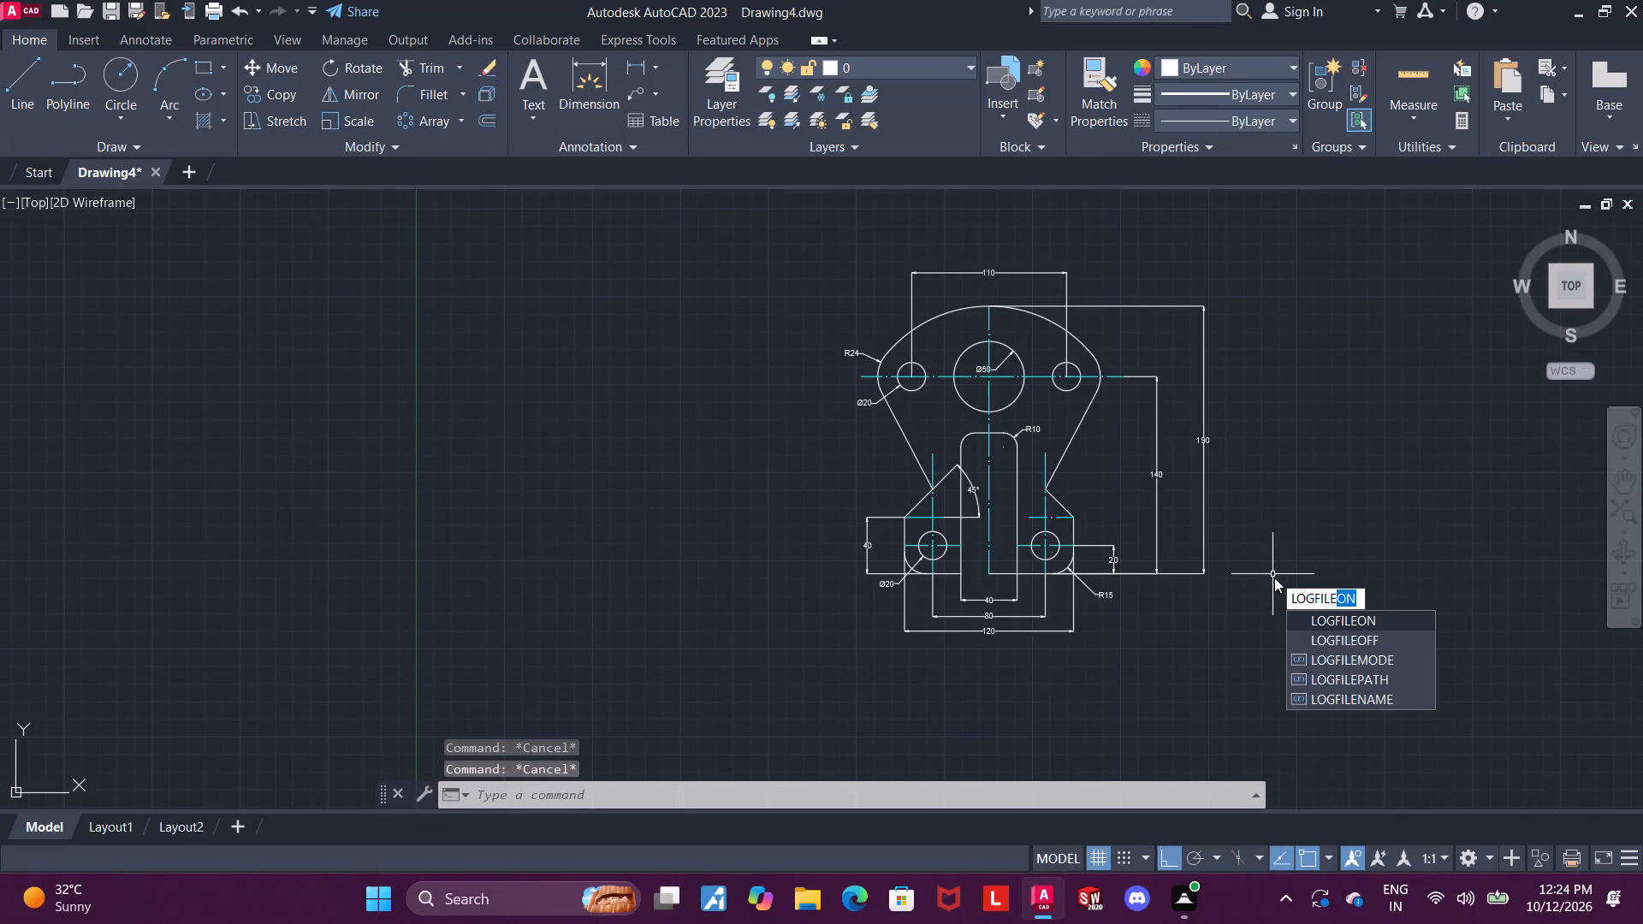
{"action": "left_click", "coordinate": [1344, 631]}
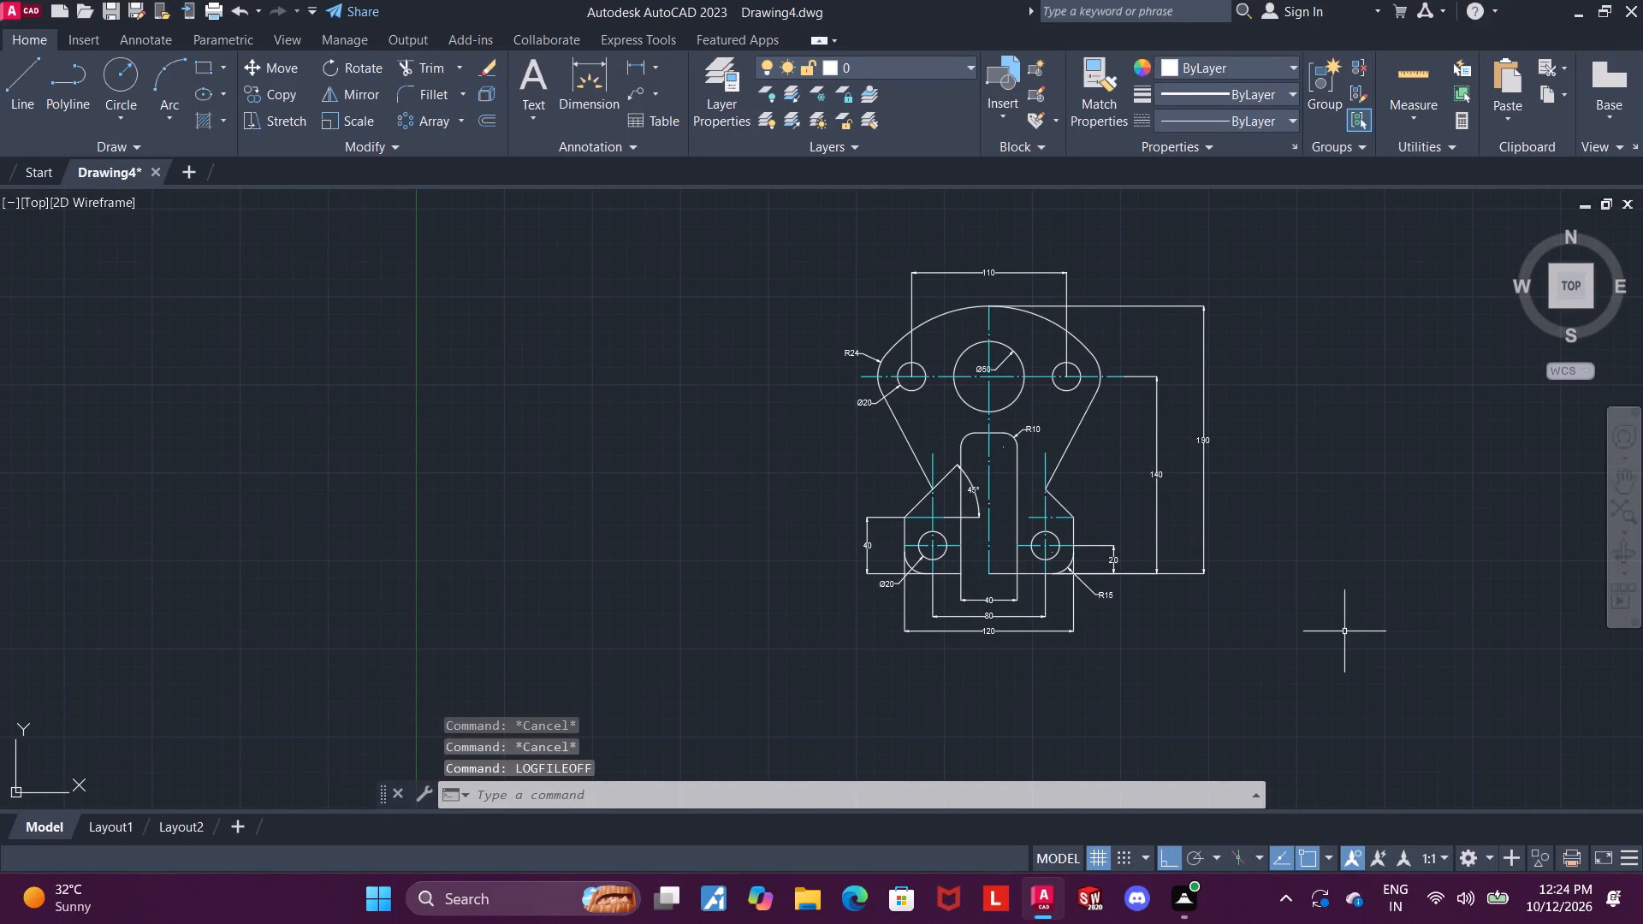
Save the drawing in the Downloads folder as "symmetrical slotted flange gasket".
{"action": "key", "text": "ctrl+s"}
{"action": "type", "text": "symmetrical slotted flange gasket"}
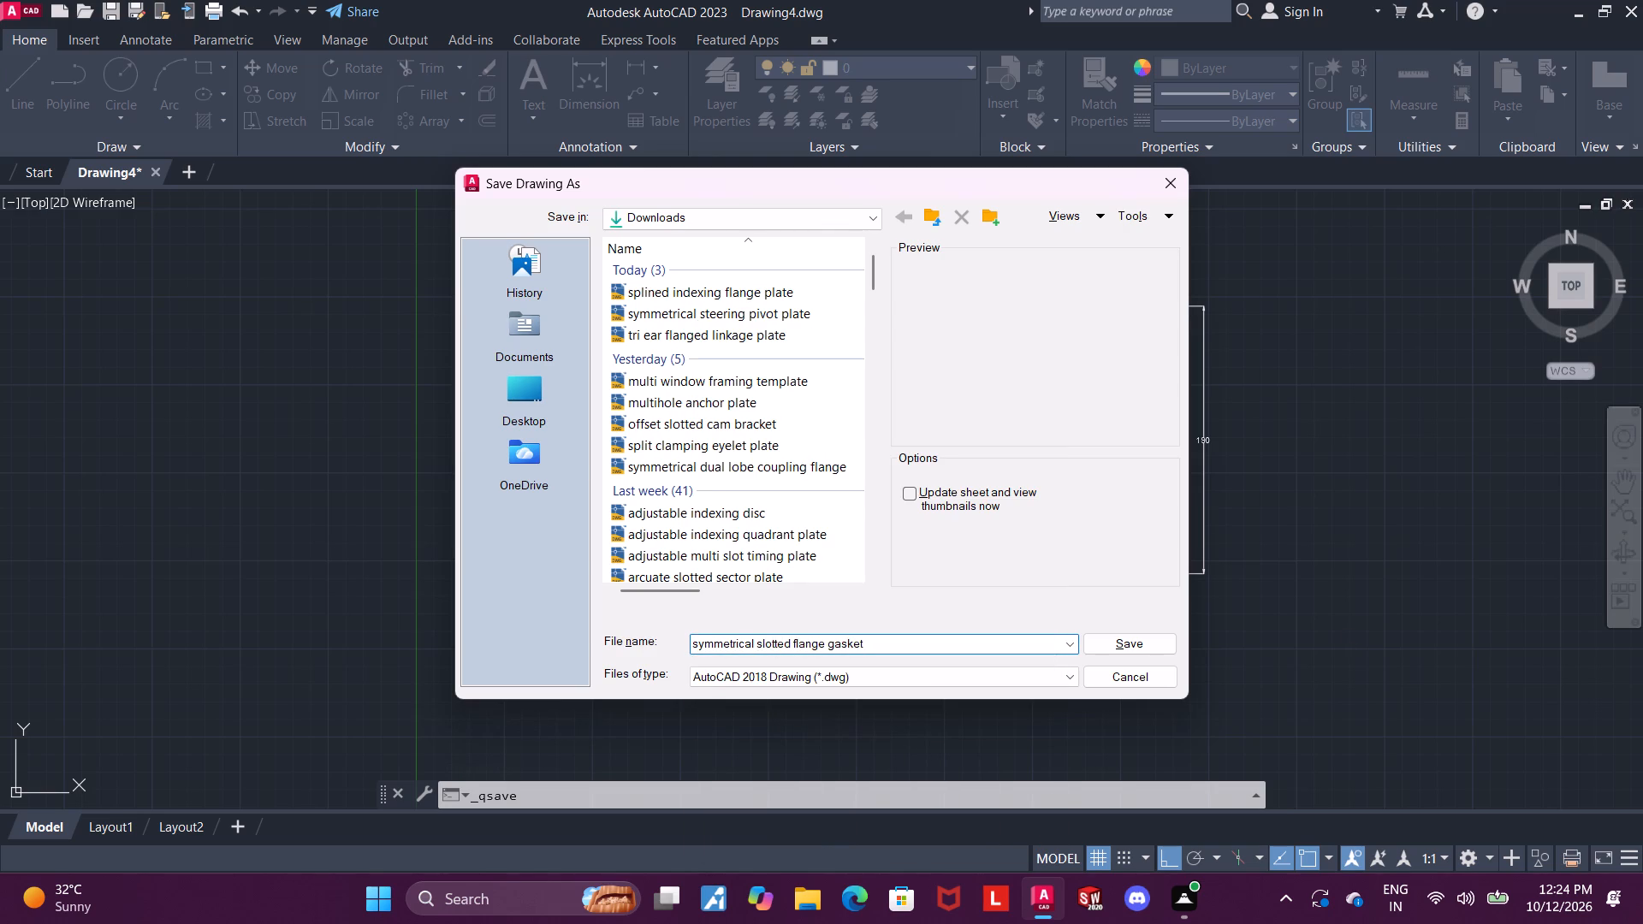
{"action": "left_click", "coordinate": [1157, 643]}
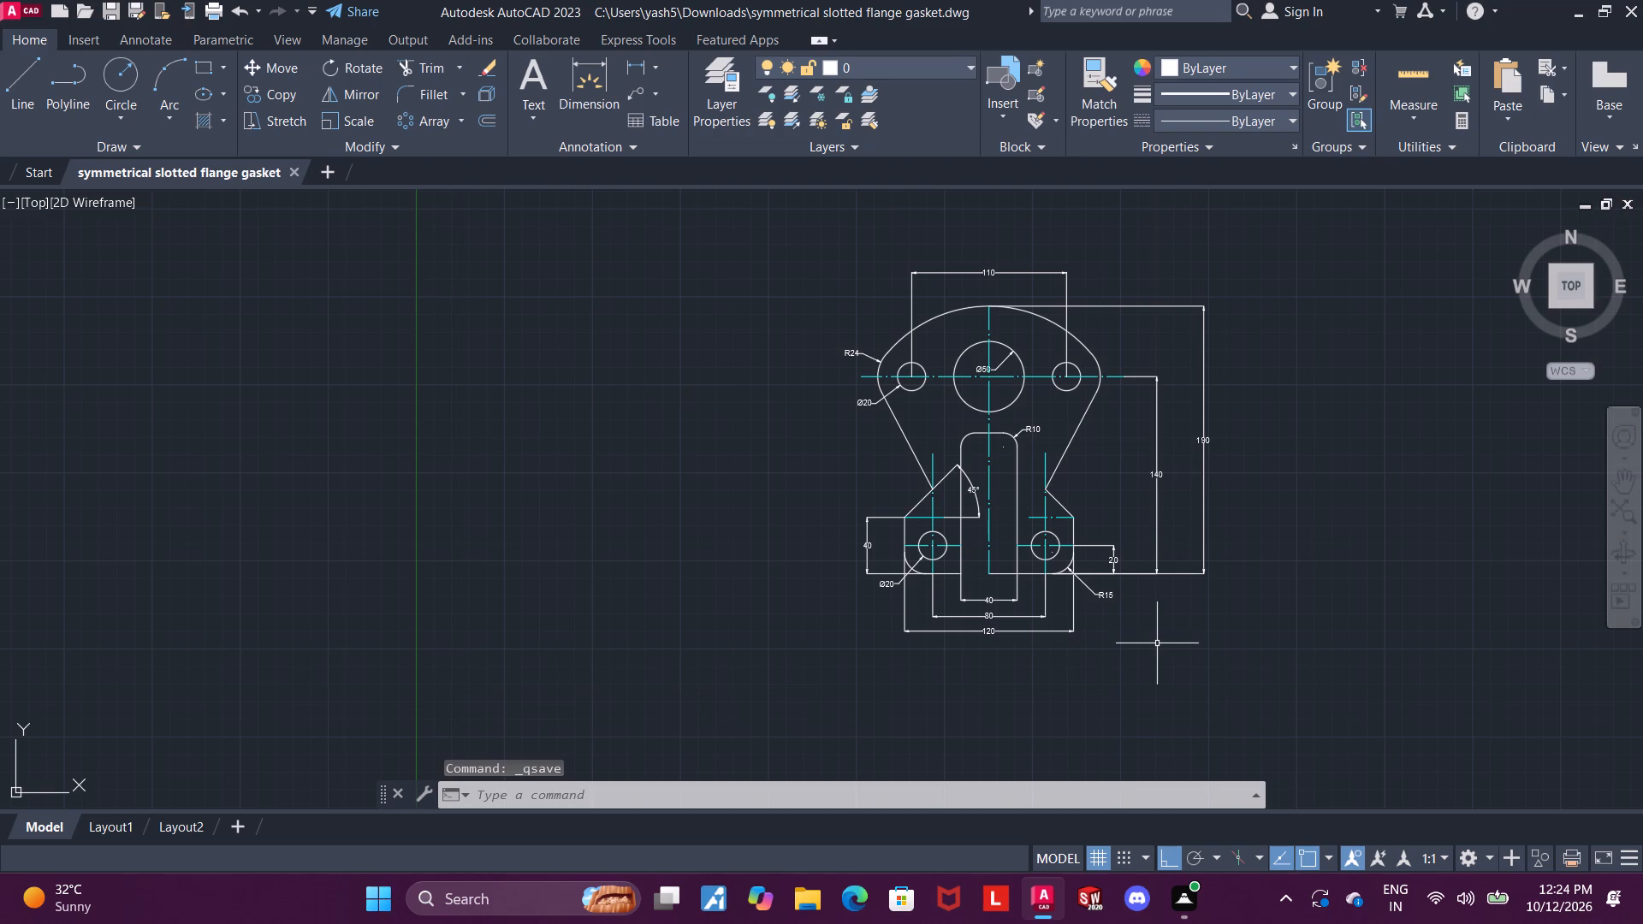
Set up a plot with the DWG To PDF.pc3 plotter, ISO A4 (297.00 x 210.00 MM) paper and the plot centred.
{"action": "type", "text": "plot"}
{"action": "left_click", "coordinate": [1252, 685]}
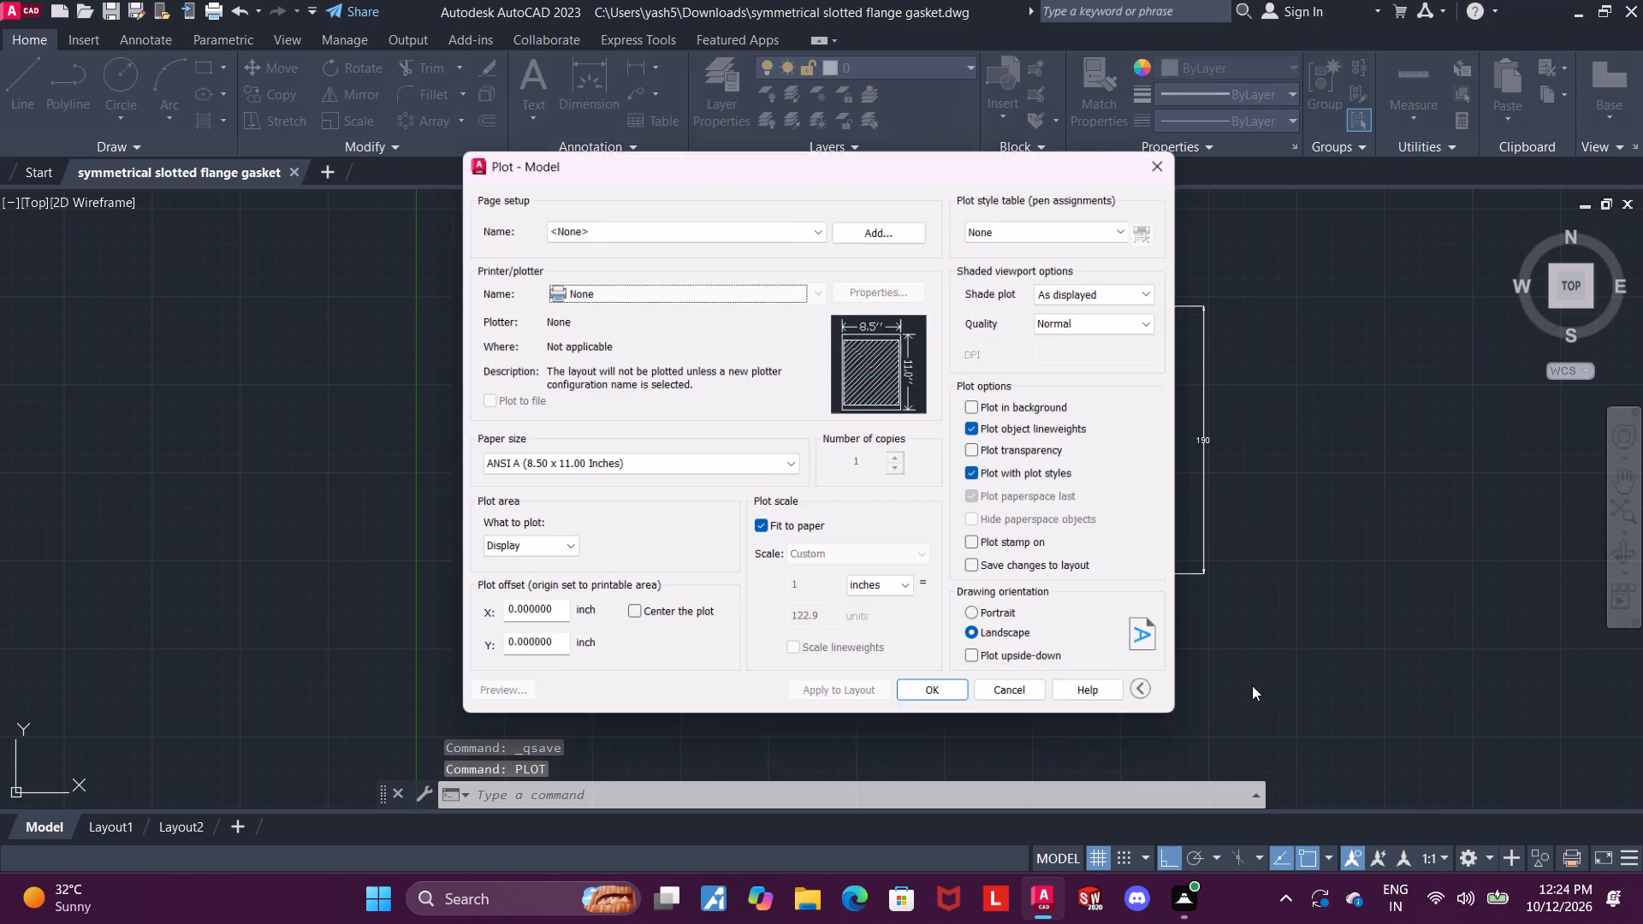
{"action": "left_click", "coordinate": [626, 292]}
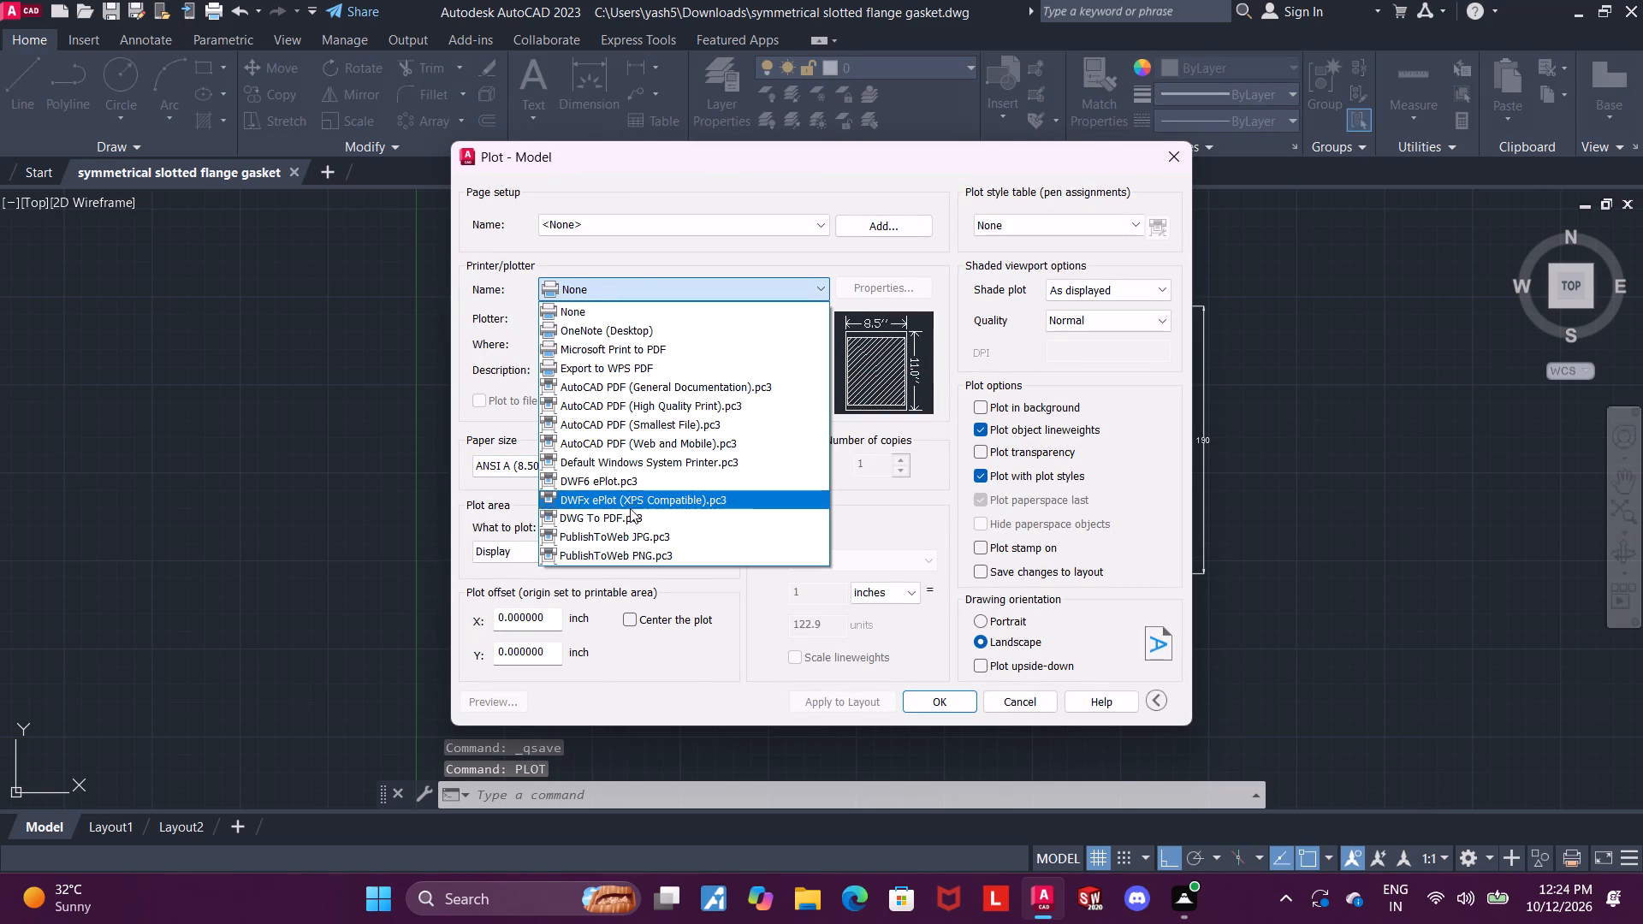
{"action": "left_click", "coordinate": [636, 518]}
{"action": "left_click", "coordinate": [602, 469]}
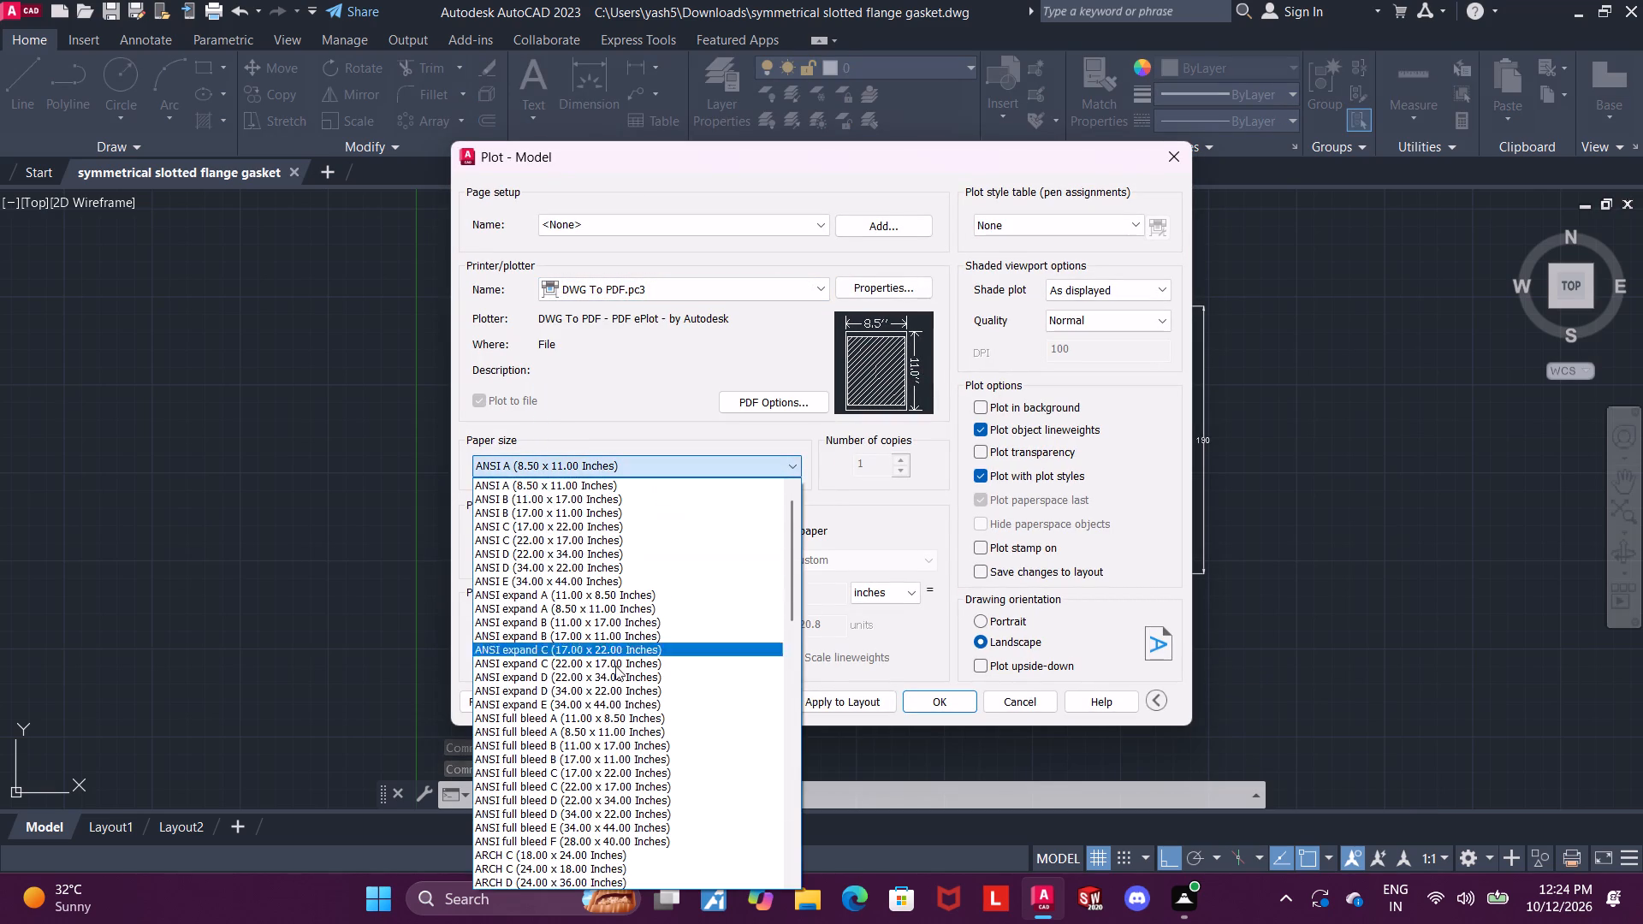
{"action": "scroll", "coordinate": [621, 767], "scroll_direction": "down", "scroll_amount": 7}
{"action": "scroll", "coordinate": [587, 708], "scroll_direction": "down", "scroll_amount": 5}
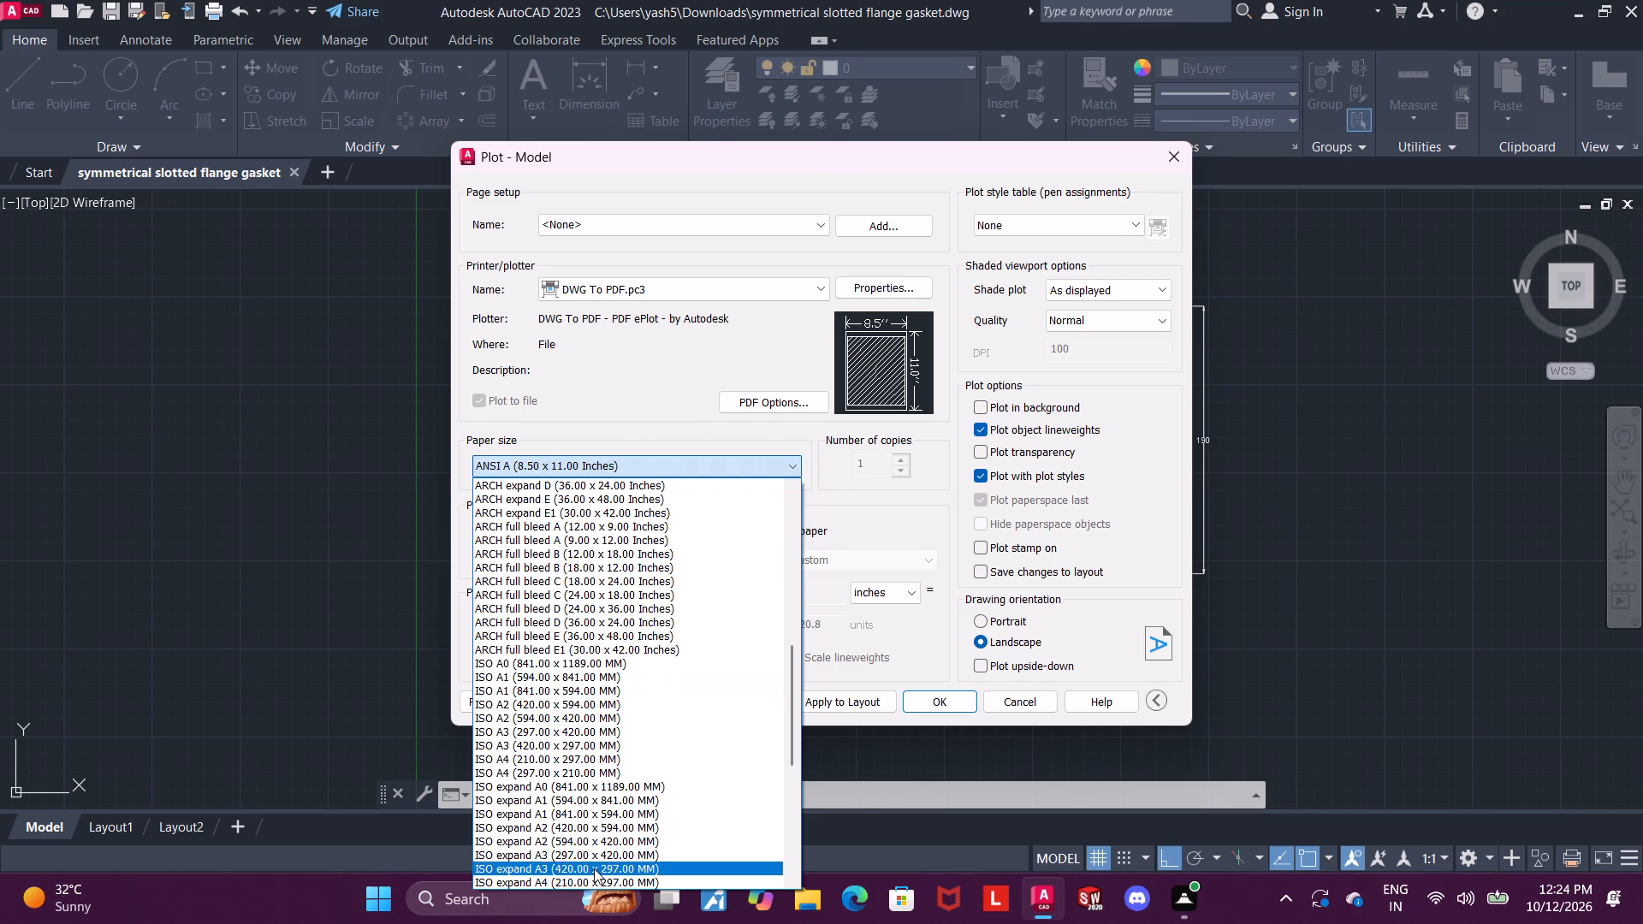
{"action": "left_click", "coordinate": [572, 773]}
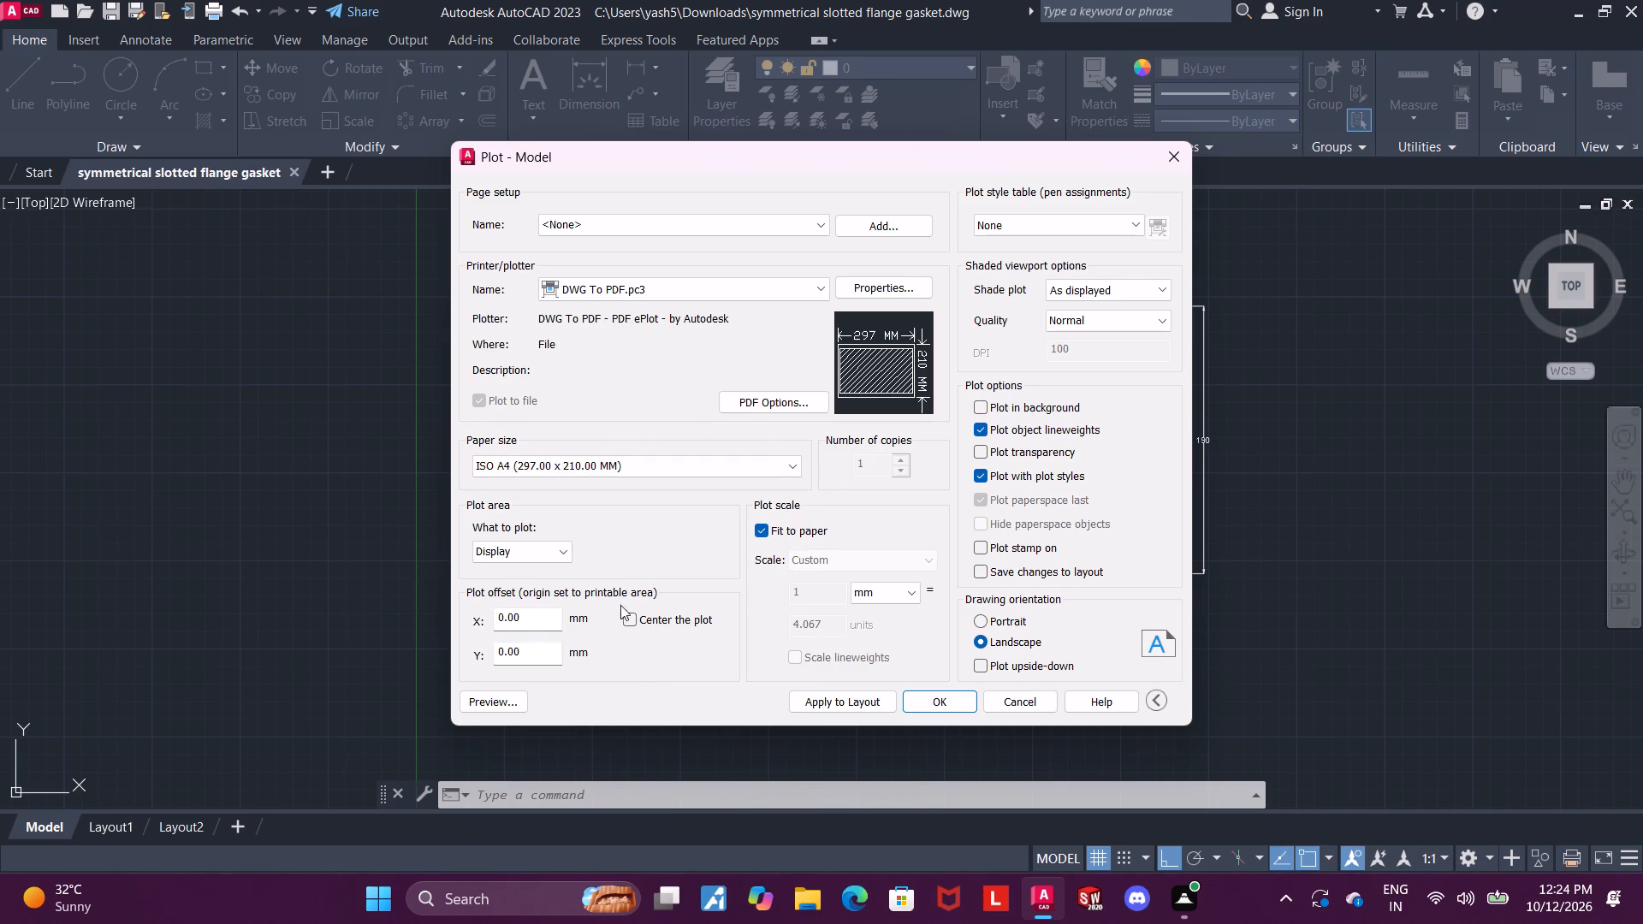
{"action": "left_click", "coordinate": [630, 621]}
Define the plot area as a window enclosing the whole profile and all its dimensions.
{"action": "left_click", "coordinate": [543, 545]}
{"action": "left_click", "coordinate": [544, 612]}
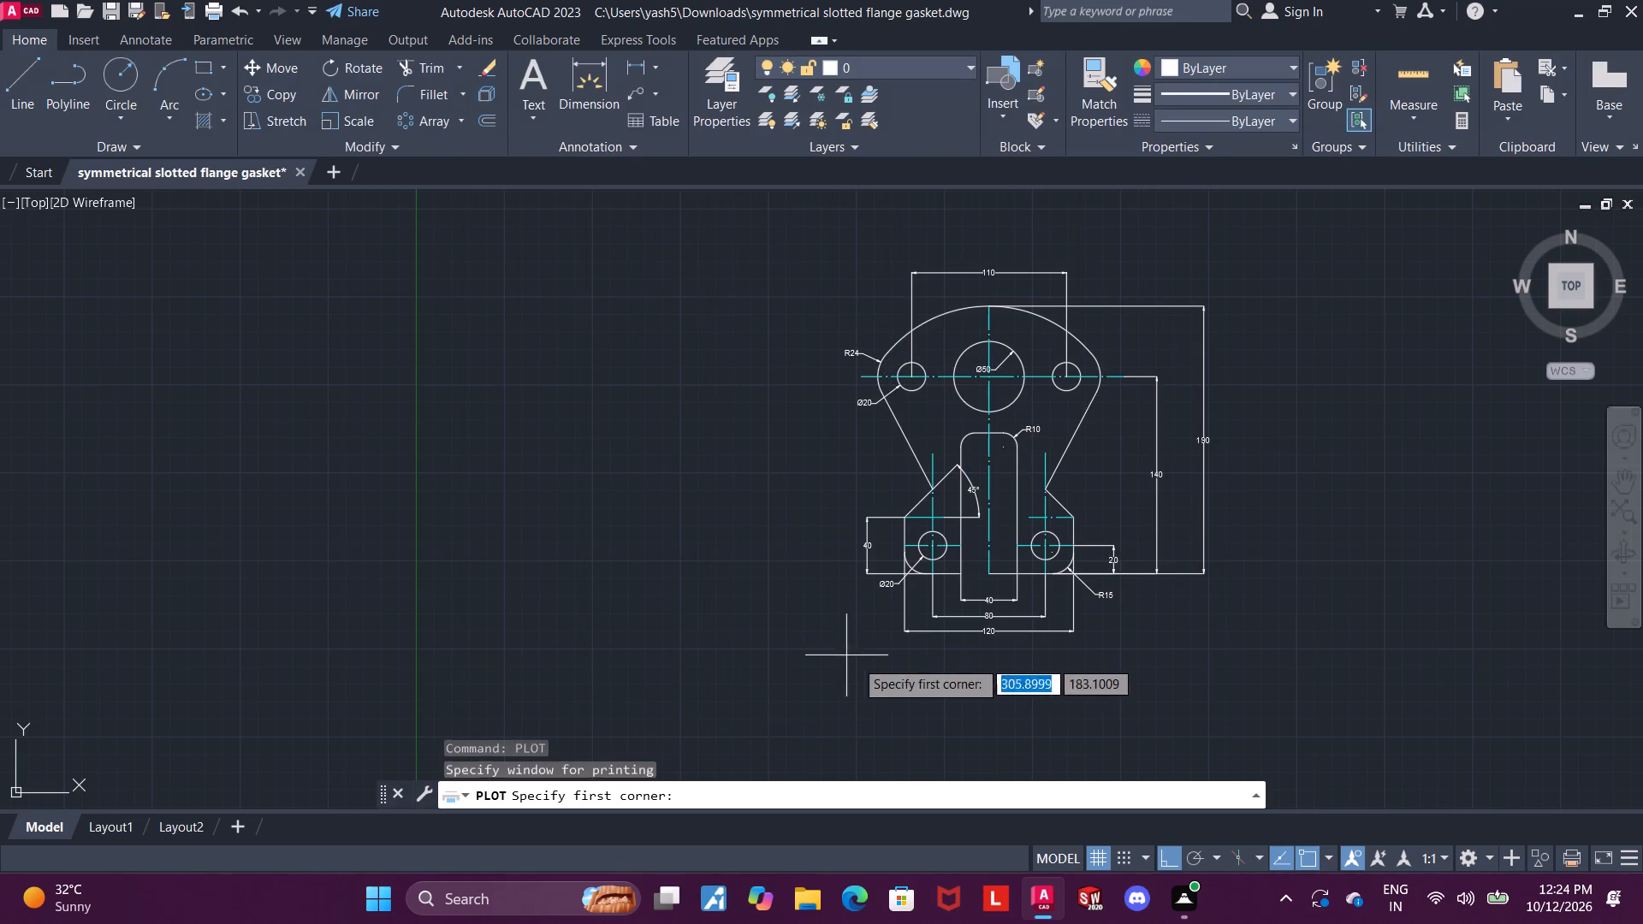
{"action": "left_click", "coordinate": [698, 241]}
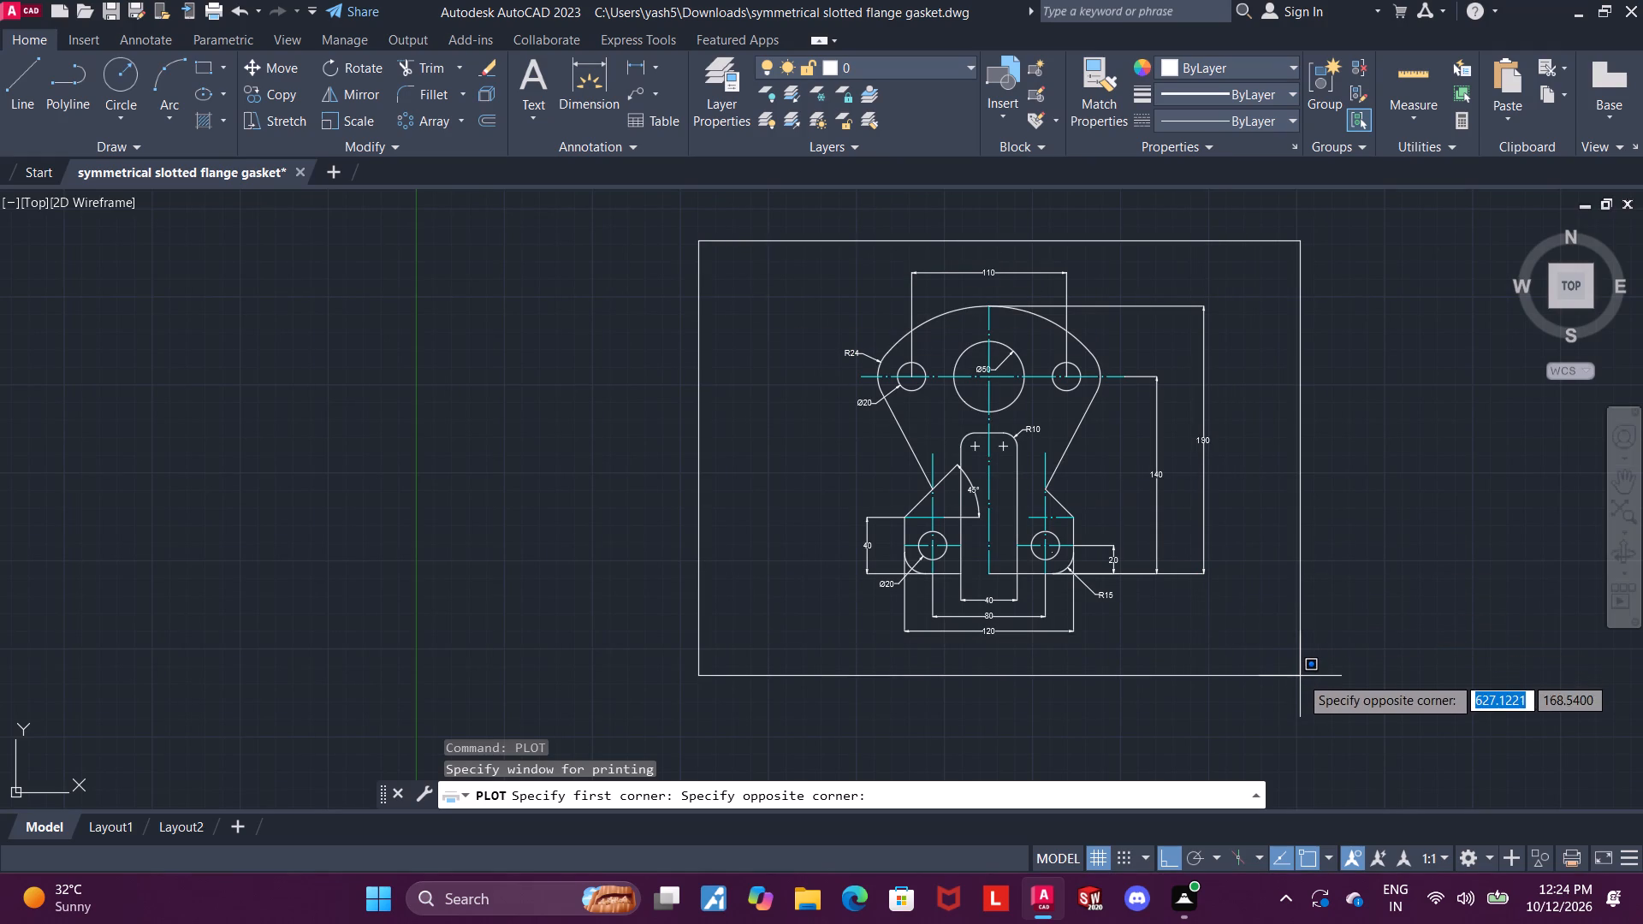
{"action": "left_click", "coordinate": [1300, 676]}
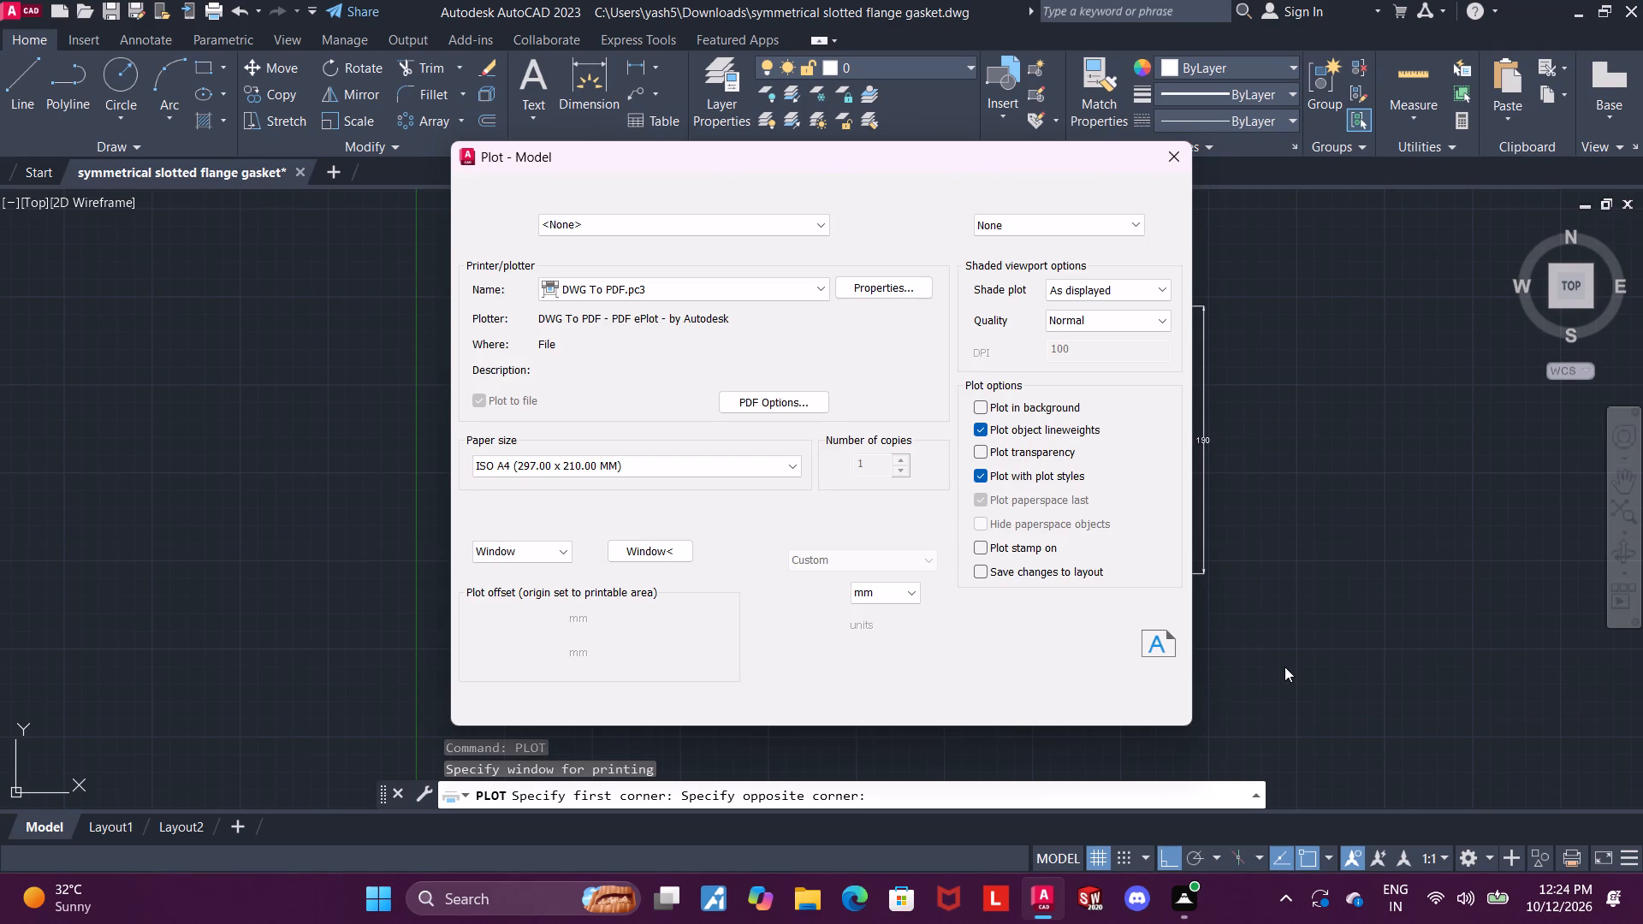
Plot the drawing to "symmetrical slotted flange gasket-Model.pdf" in the Downloads folder.
{"action": "left_click", "coordinate": [922, 691]}
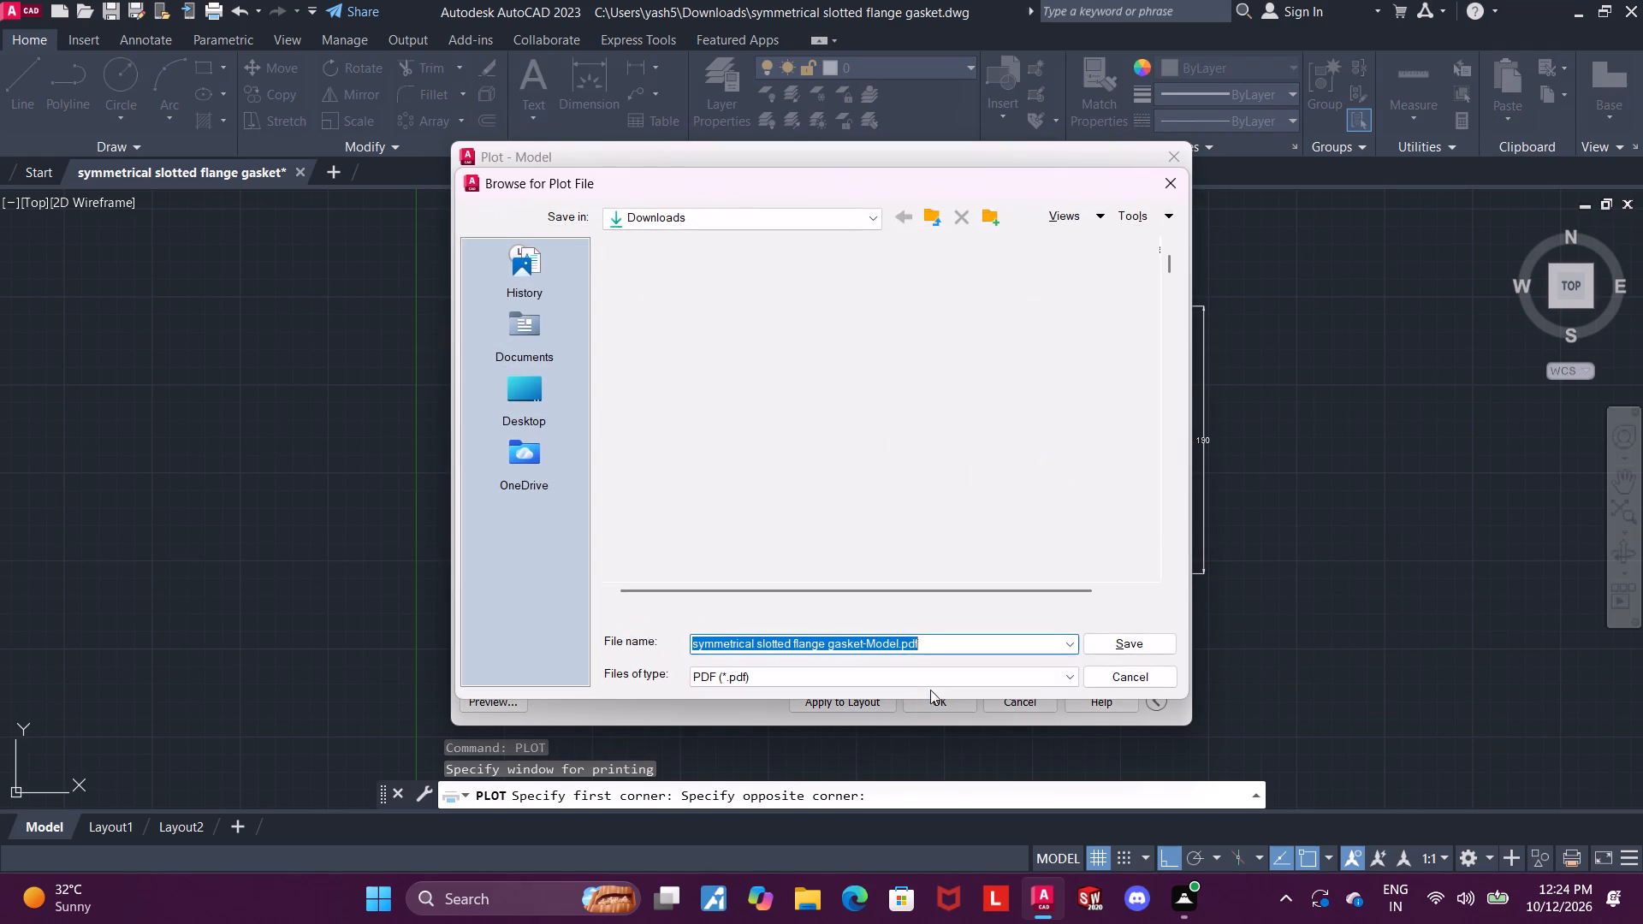
{"action": "left_click", "coordinate": [1169, 639]}
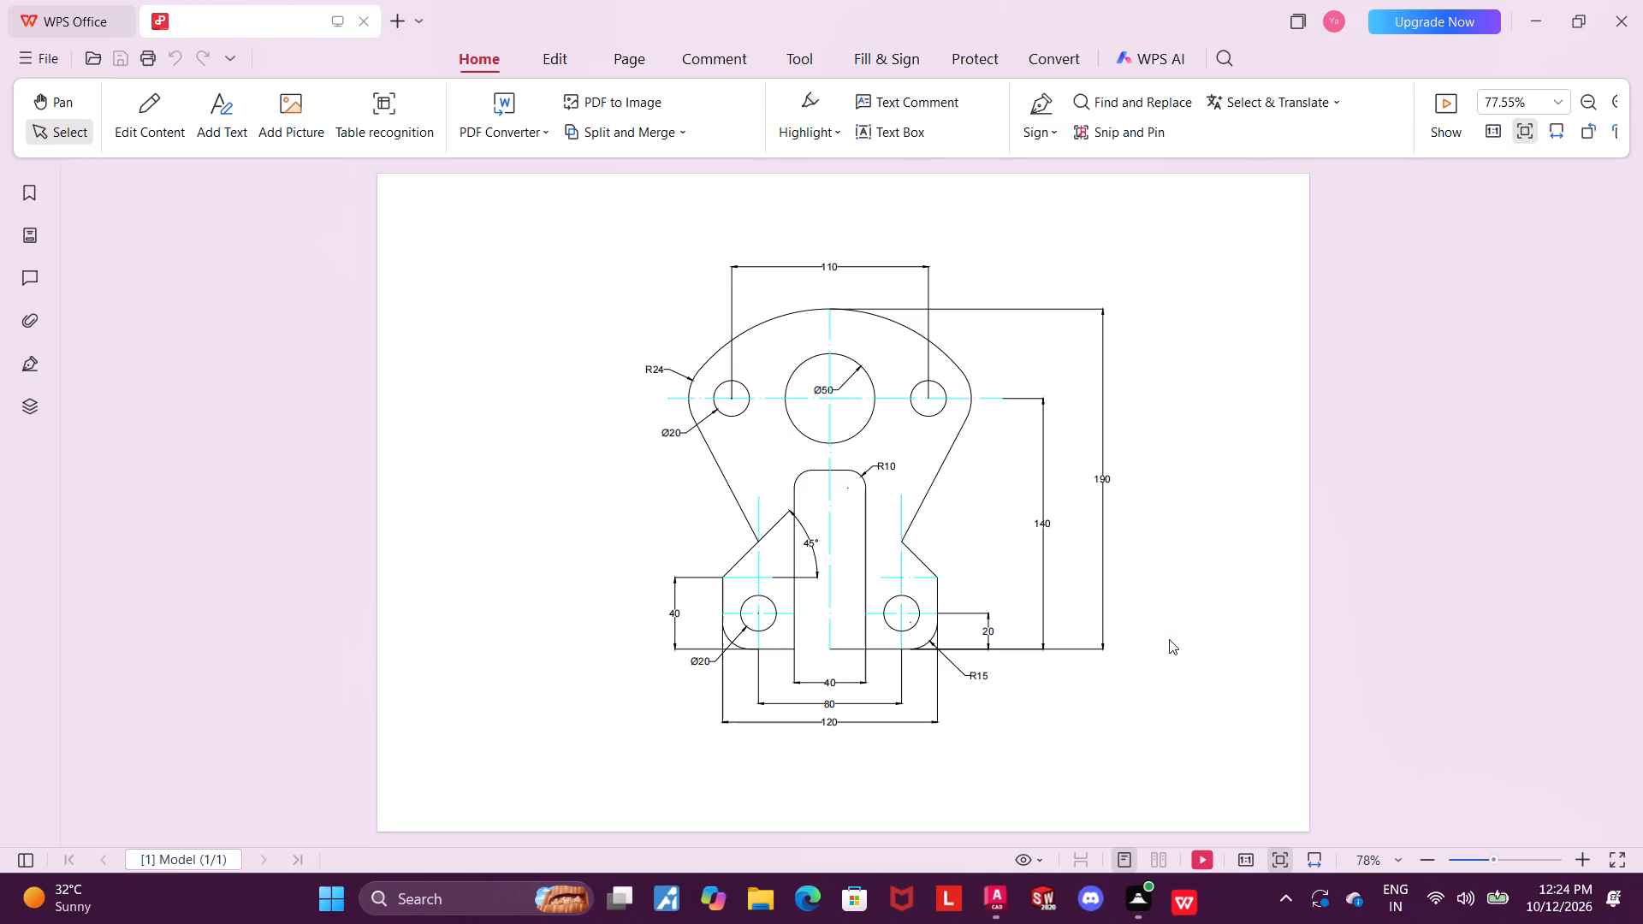